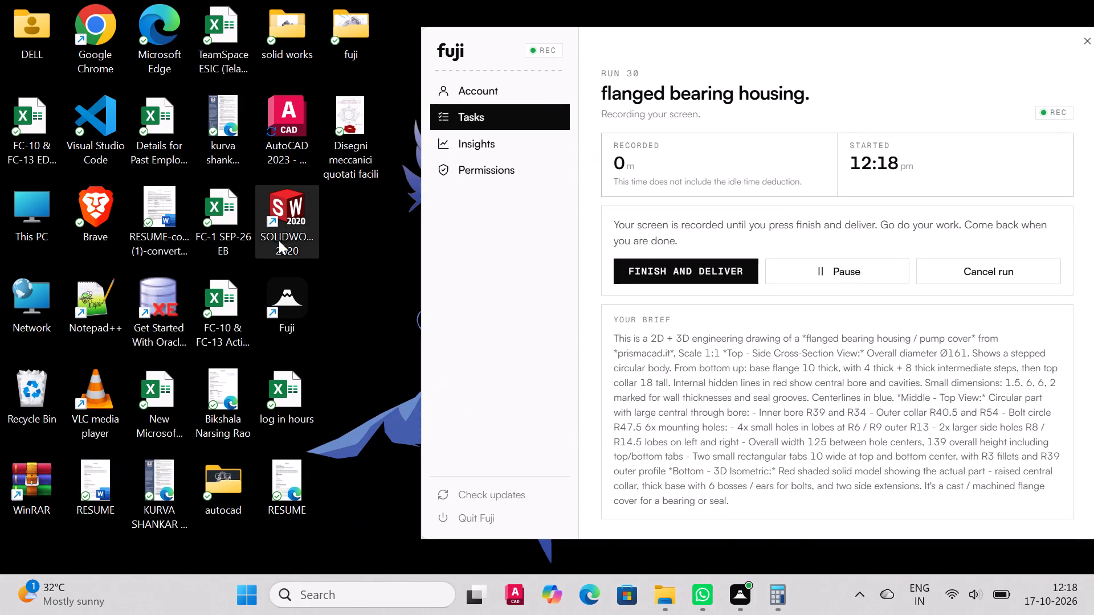
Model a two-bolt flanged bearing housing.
Launch SOLIDWORKS 2020 from the desktop.
double_click(298, 216)
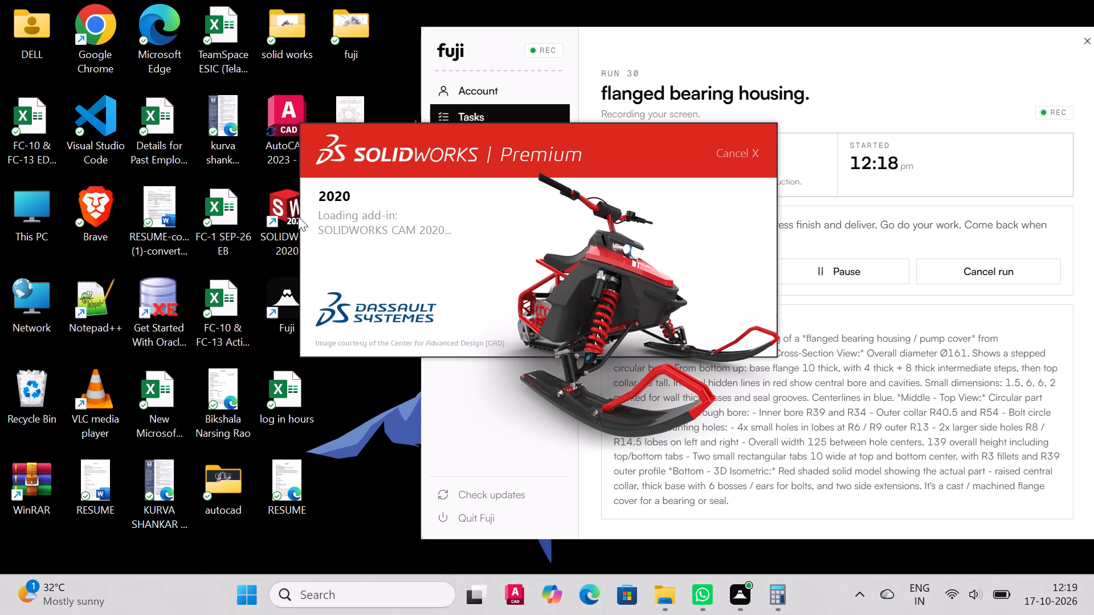
left_click(298, 216)
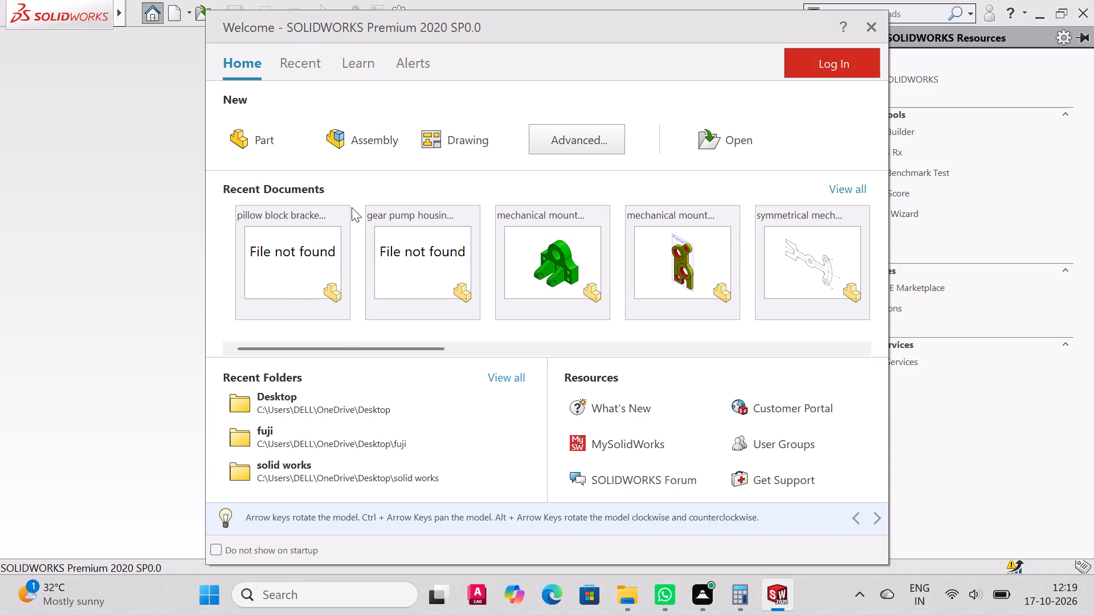
Remove the missing pillow block bracket and gear pump housing files from the recent documents and dismiss the Welcome window.
right_click(335, 212)
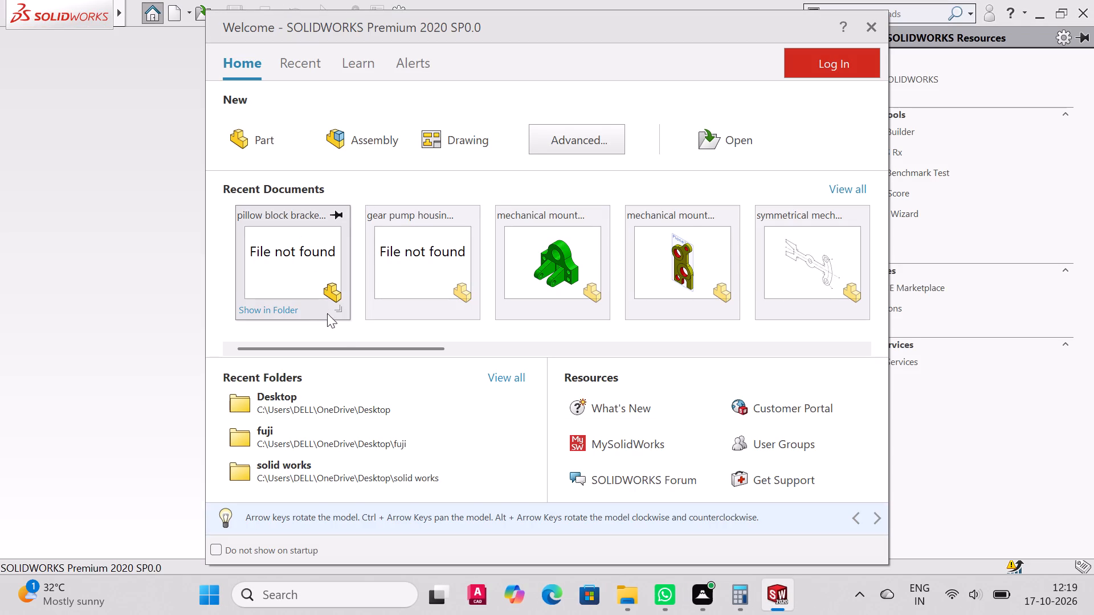
right_click(319, 313)
right_click(260, 207)
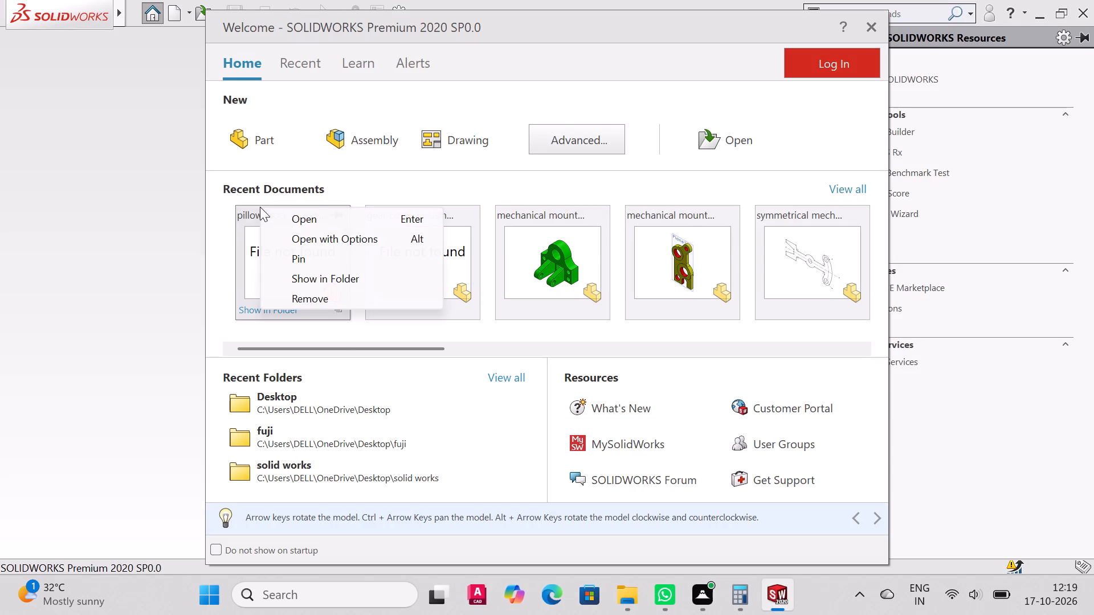
left_click(289, 297)
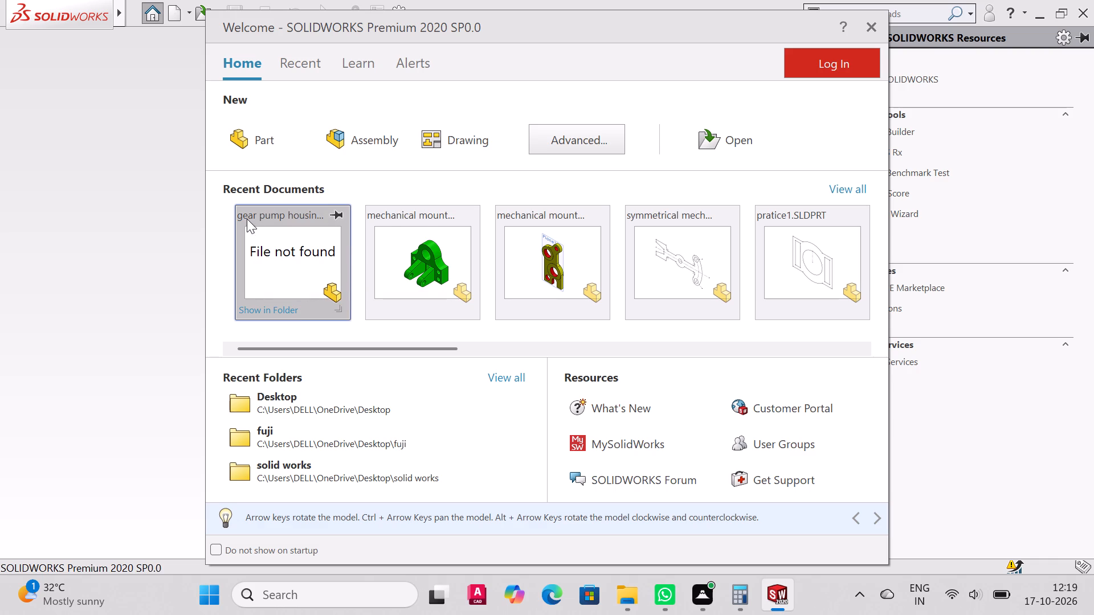
right_click(247, 219)
left_click(287, 307)
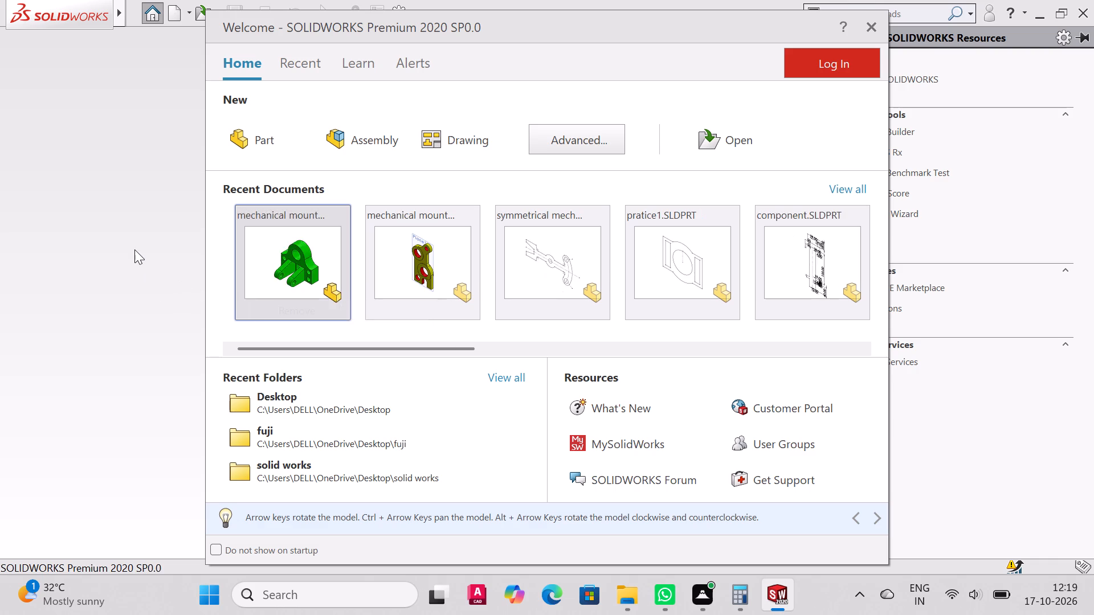
left_click(134, 240)
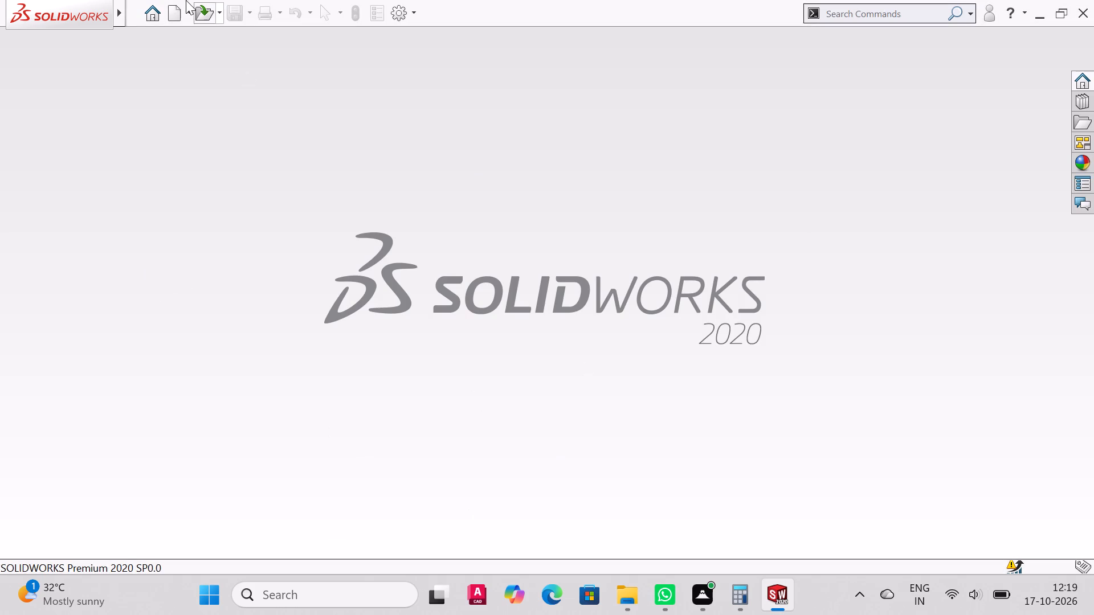
Create a new Part document.
left_click(123, 13)
left_click(133, 11)
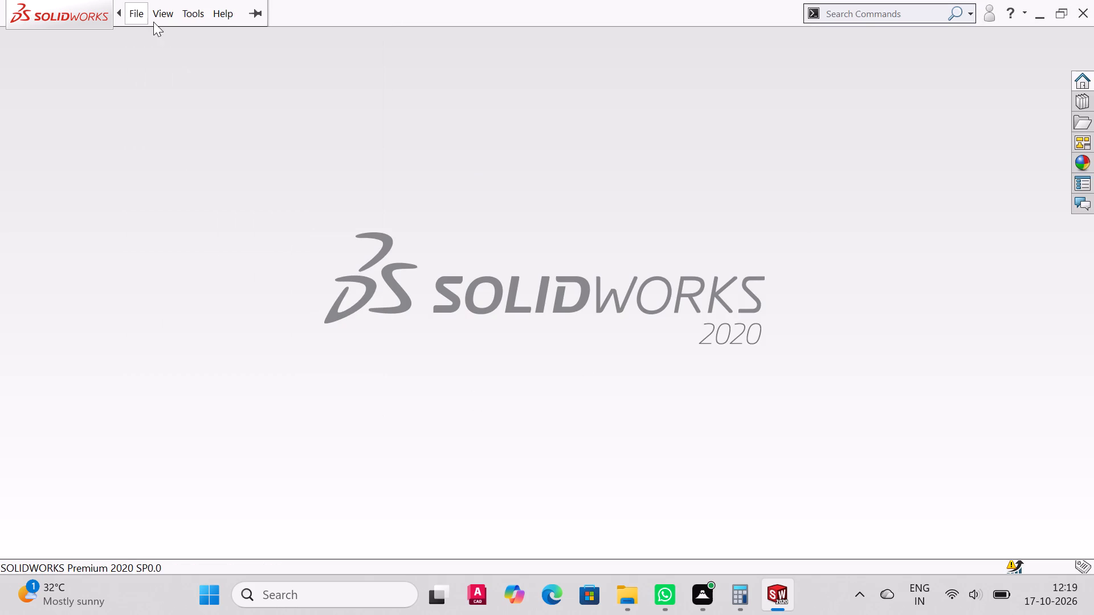
left_click(129, 13)
left_click(128, 14)
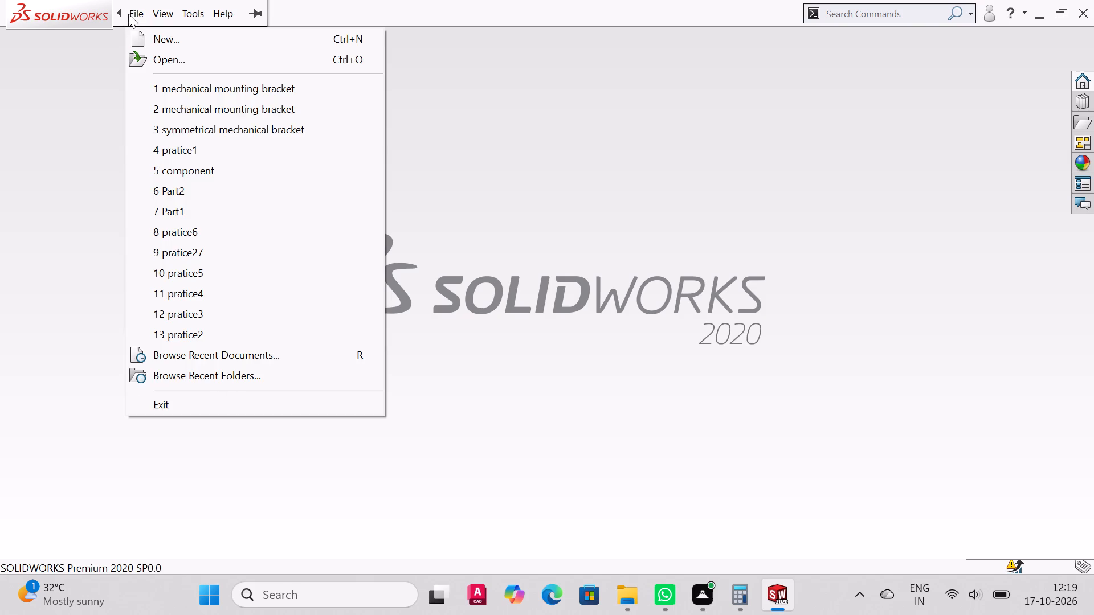
left_click(163, 36)
left_click(328, 294)
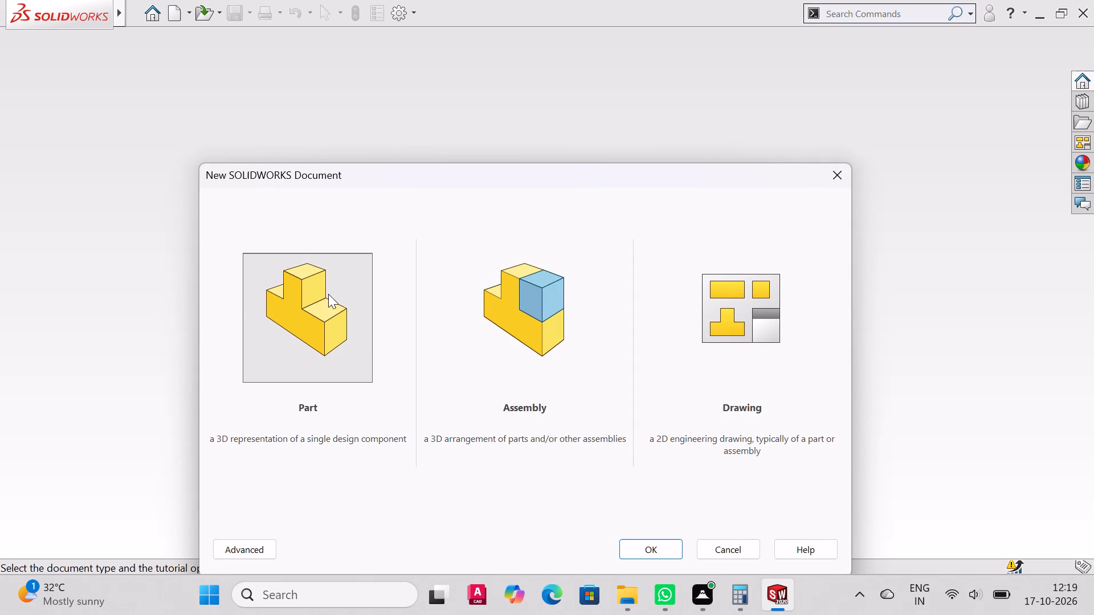
left_click(648, 551)
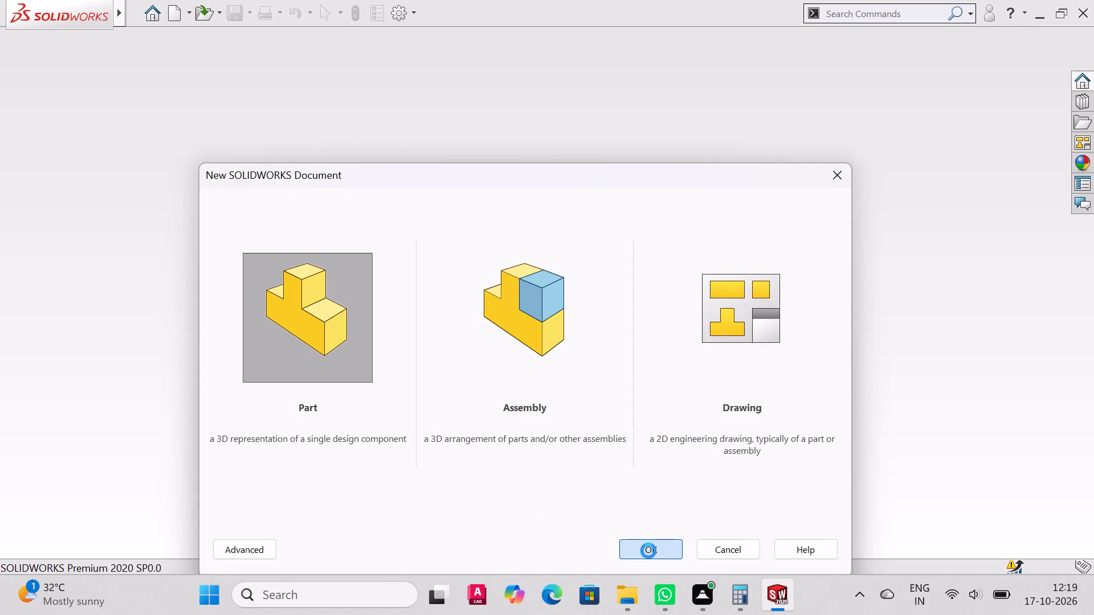
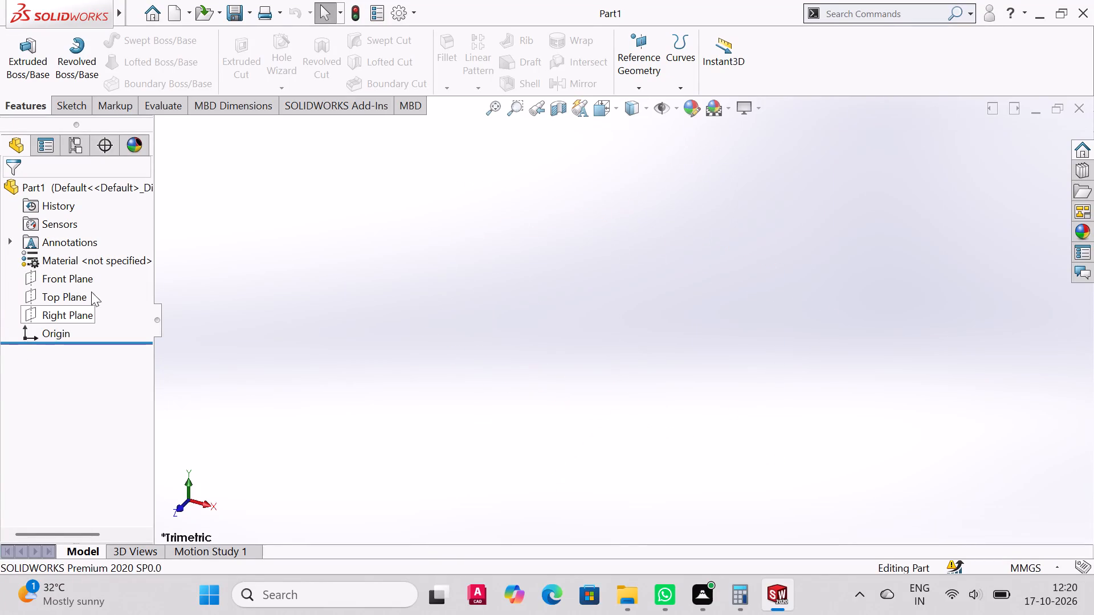
Start a new sketch on the Top Plane.
left_click(39, 298)
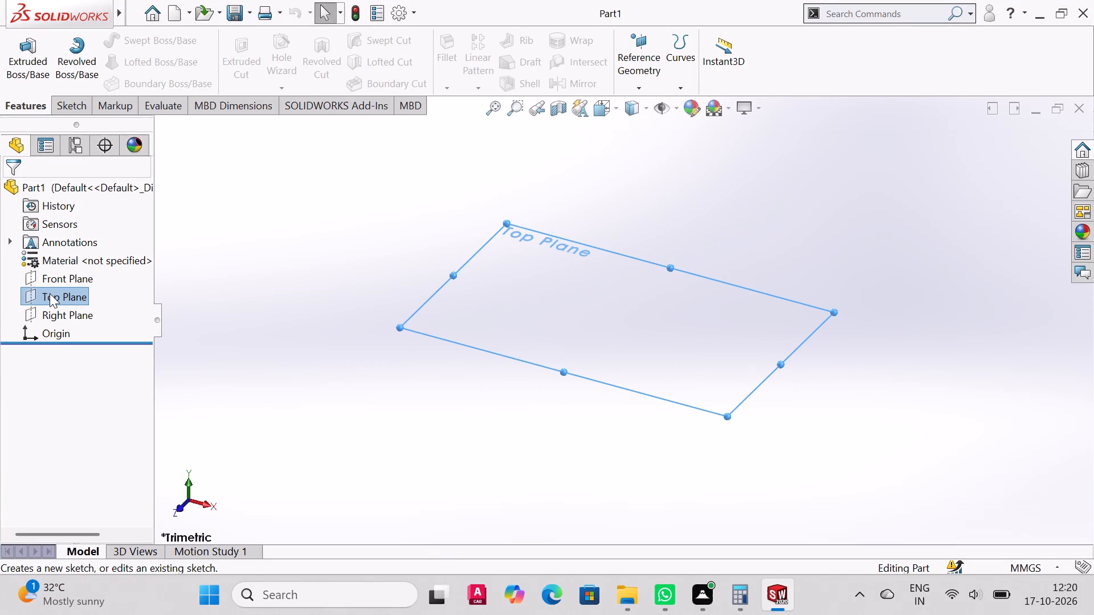
left_click(50, 293)
left_click(54, 275)
left_click(48, 289)
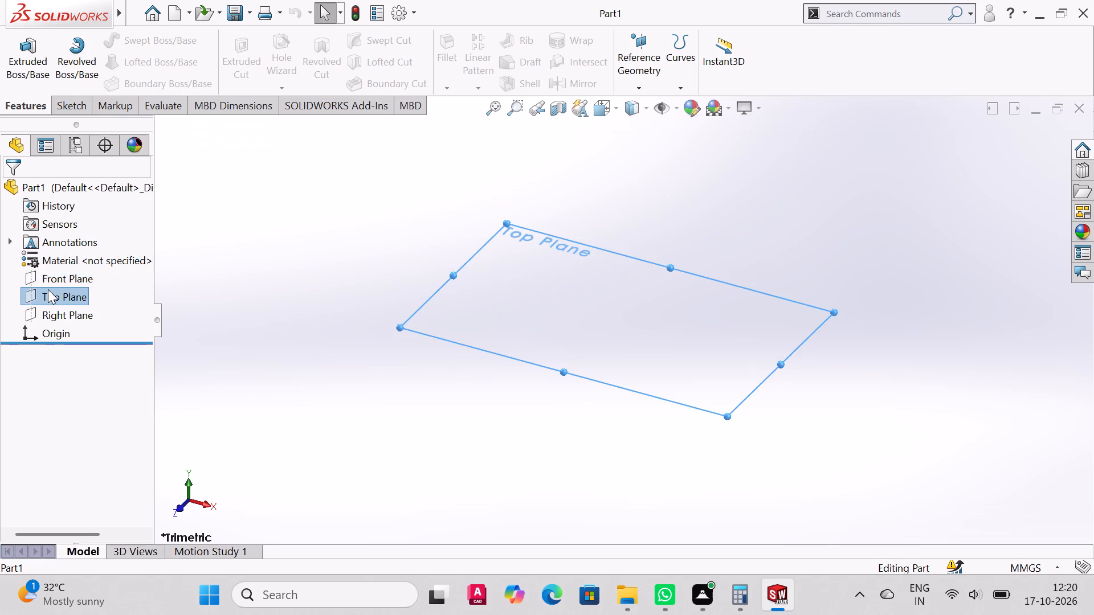
left_click(51, 274)
Sketch three concentric circles centred on the origin, with radii of about 25, 41 and 79 mm.
scroll(695, 344, "up", 1)
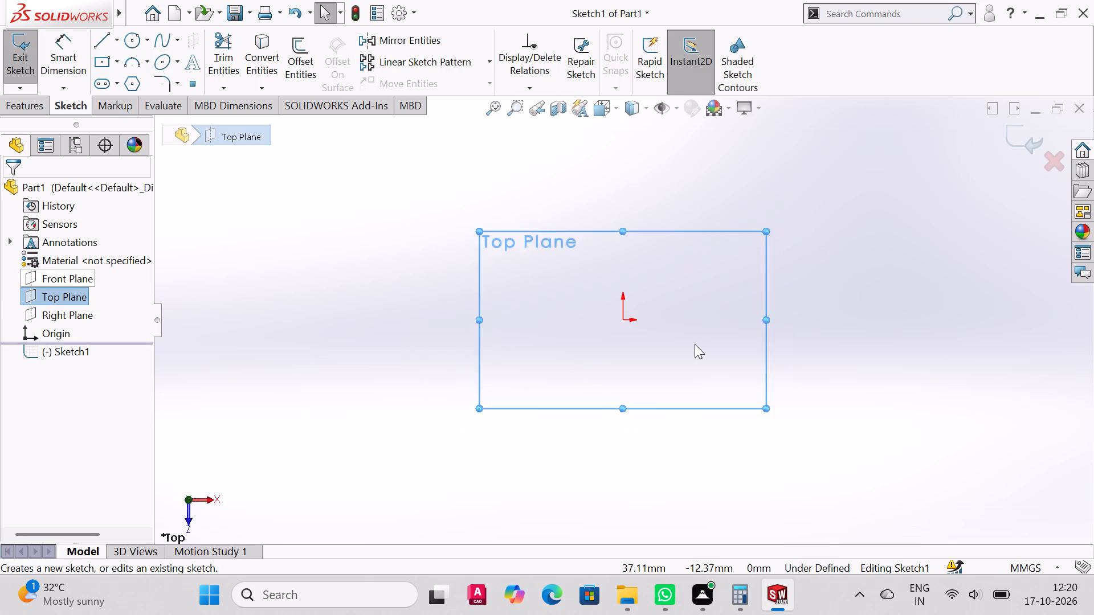
scroll(695, 344, "up", 1)
scroll(695, 344, "down", 5)
scroll(695, 344, "up", 1)
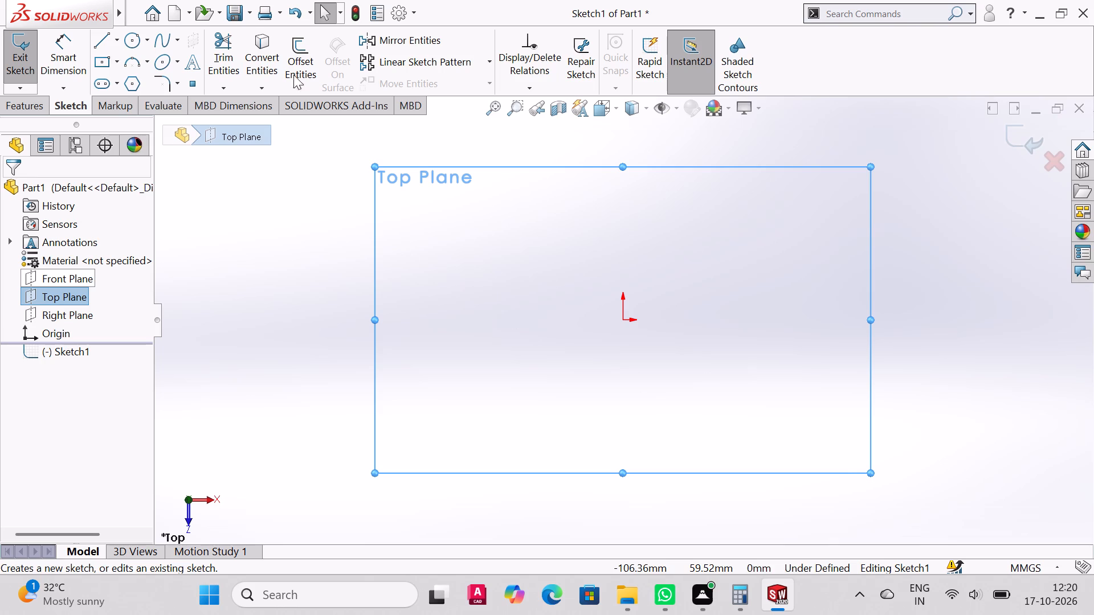
left_click(124, 36)
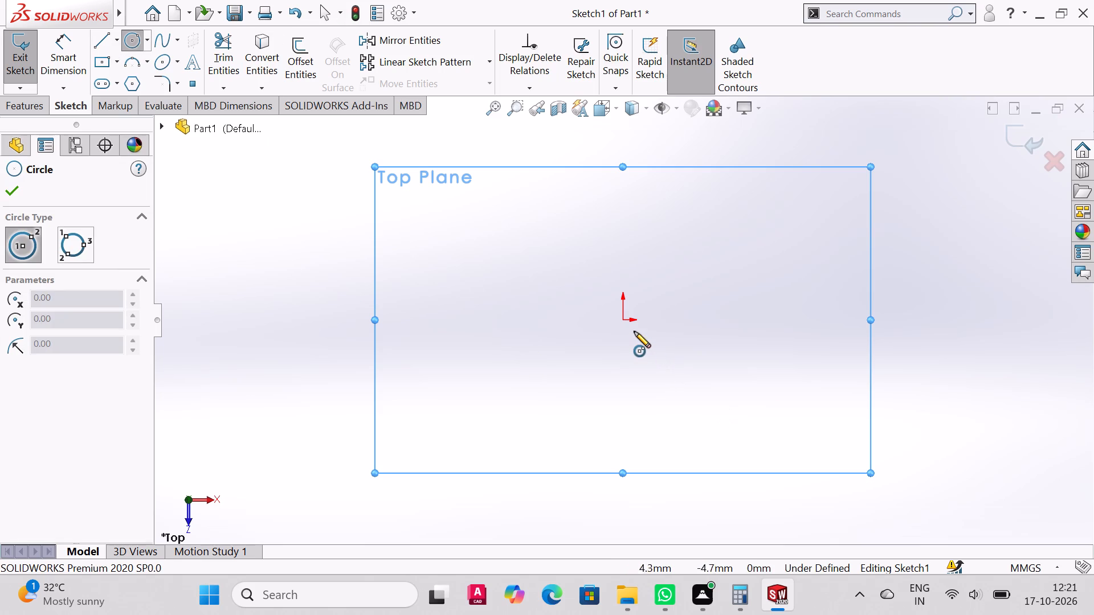
left_click(623, 318)
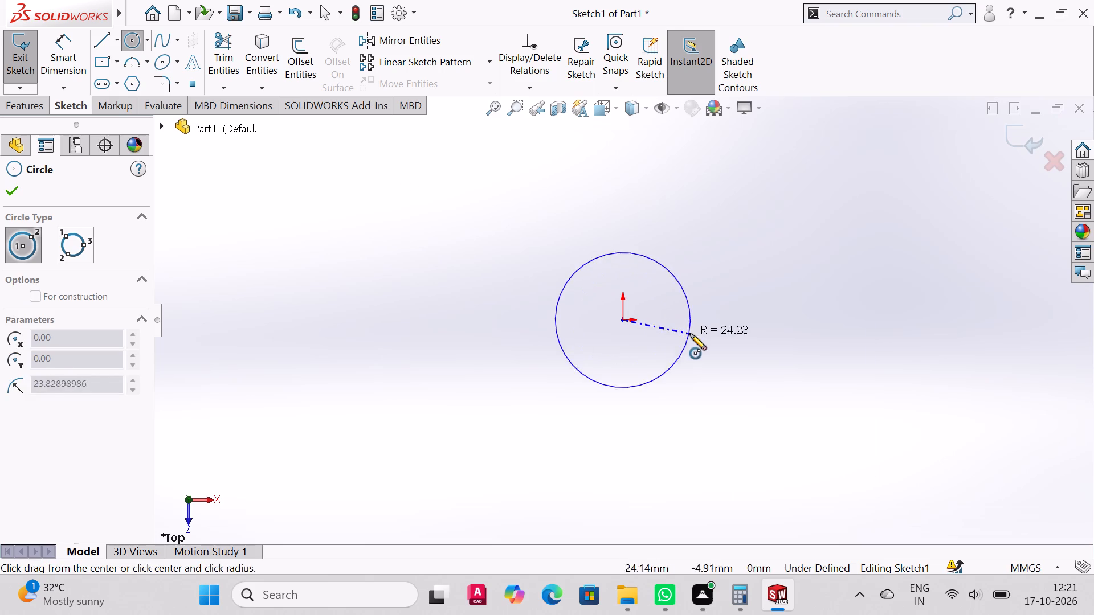
left_click(690, 334)
left_click(623, 318)
left_click(733, 352)
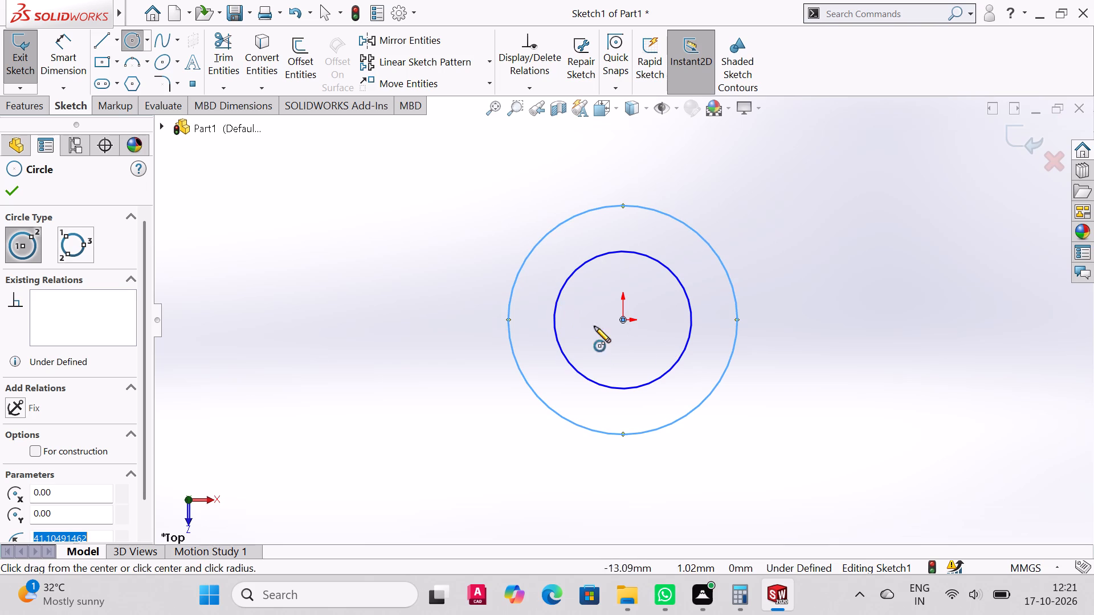
left_click(623, 321)
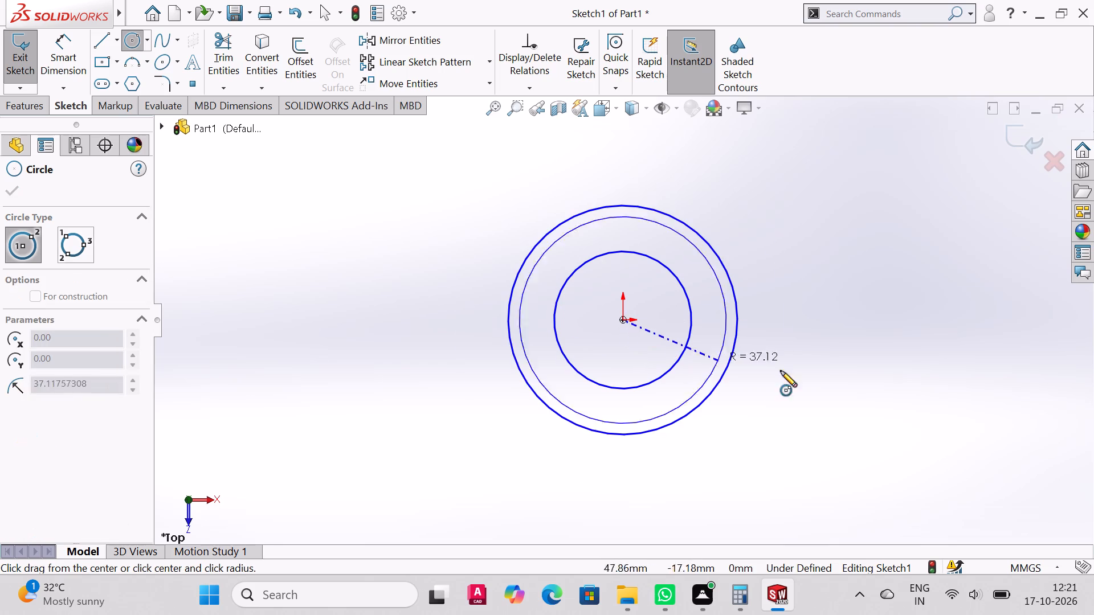
left_click(834, 382)
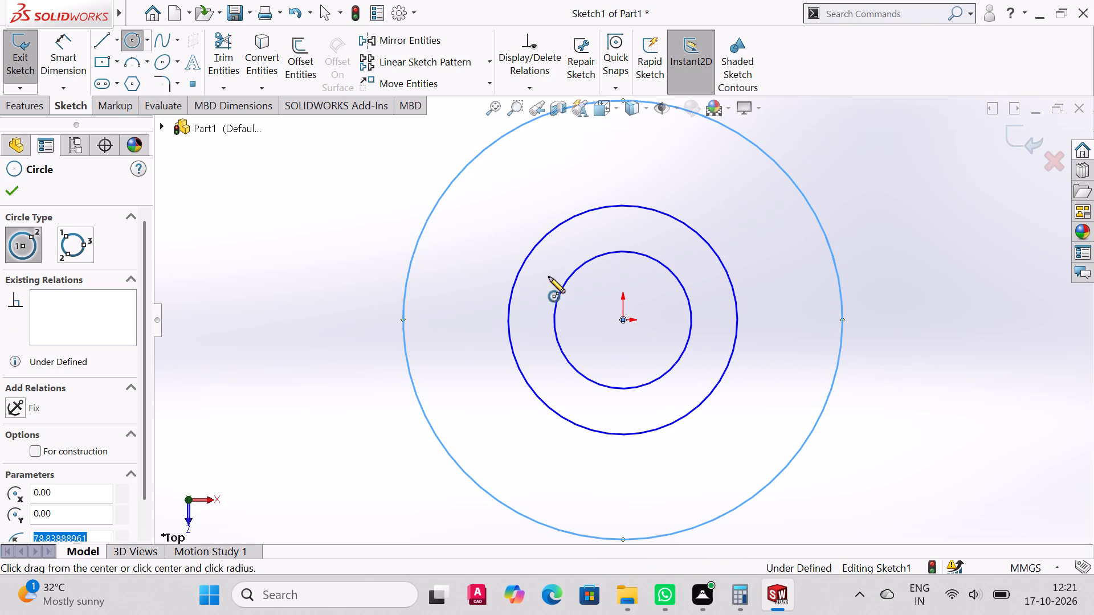
left_click(13, 194)
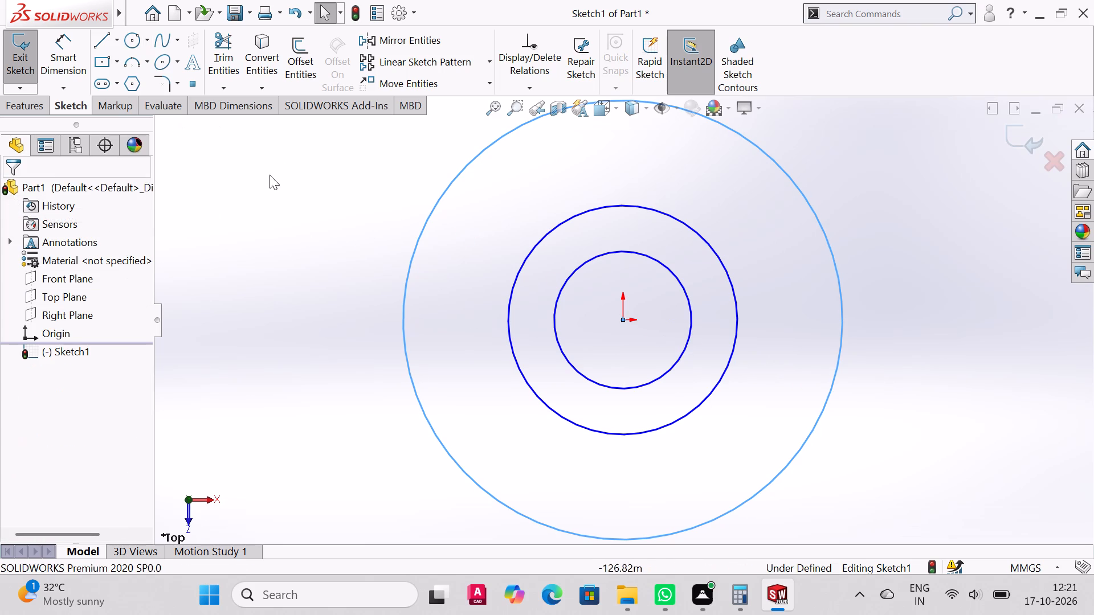
Dimension the innermost circle with a diameter of 64 mm.
left_click(59, 47)
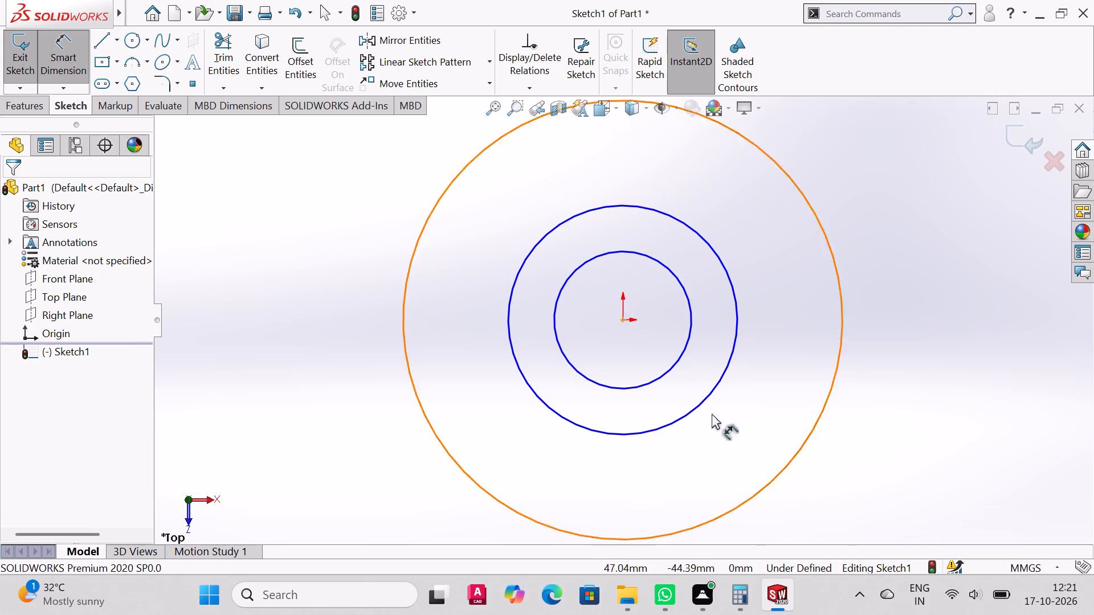
left_click(654, 379)
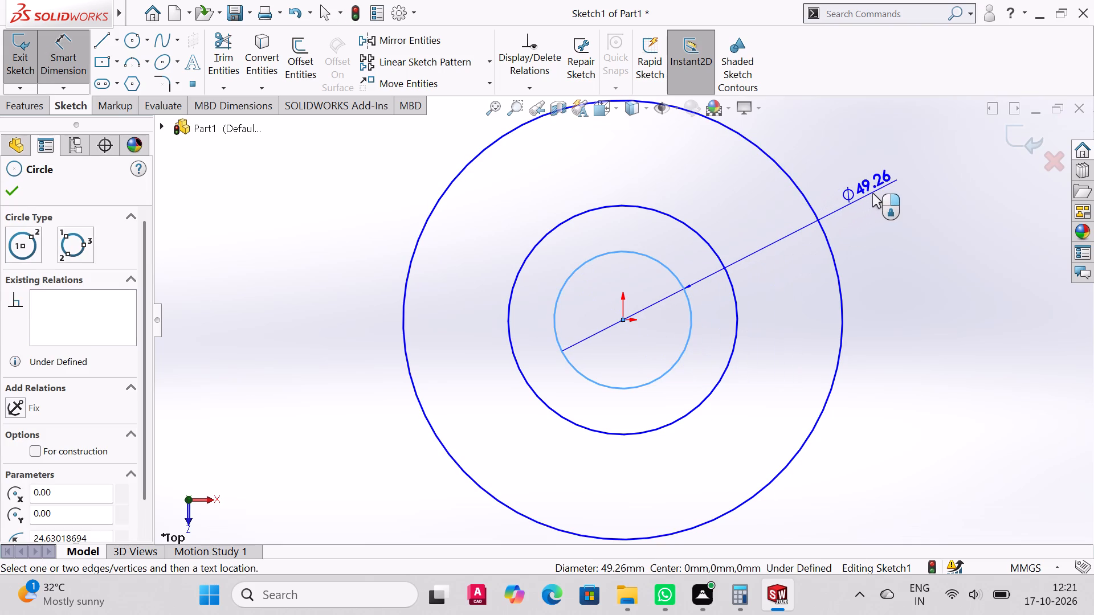
left_click(872, 193)
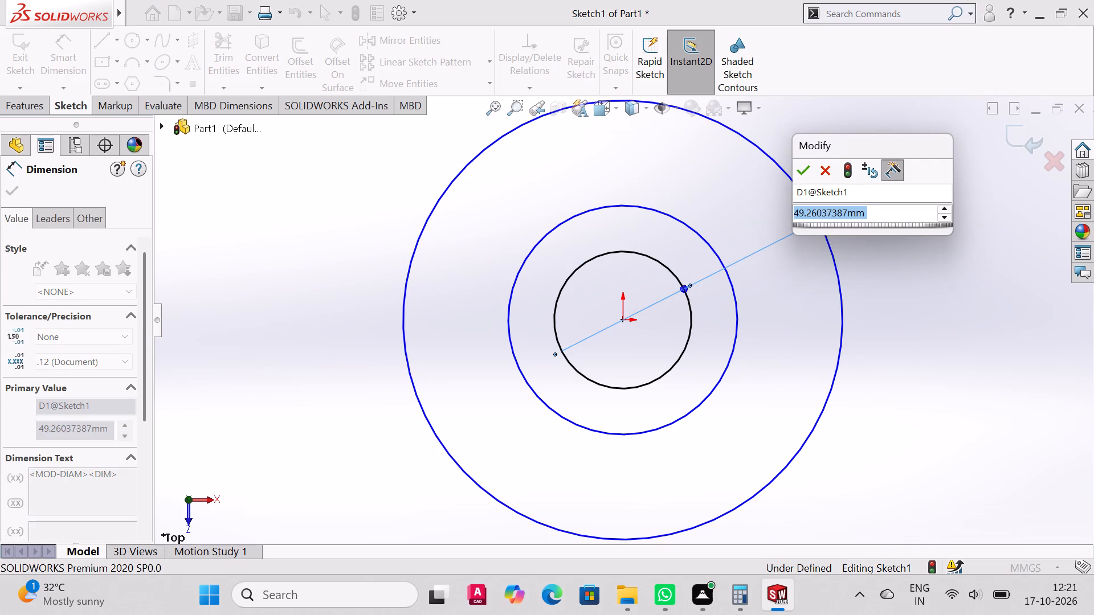
type("64")
key("Return")
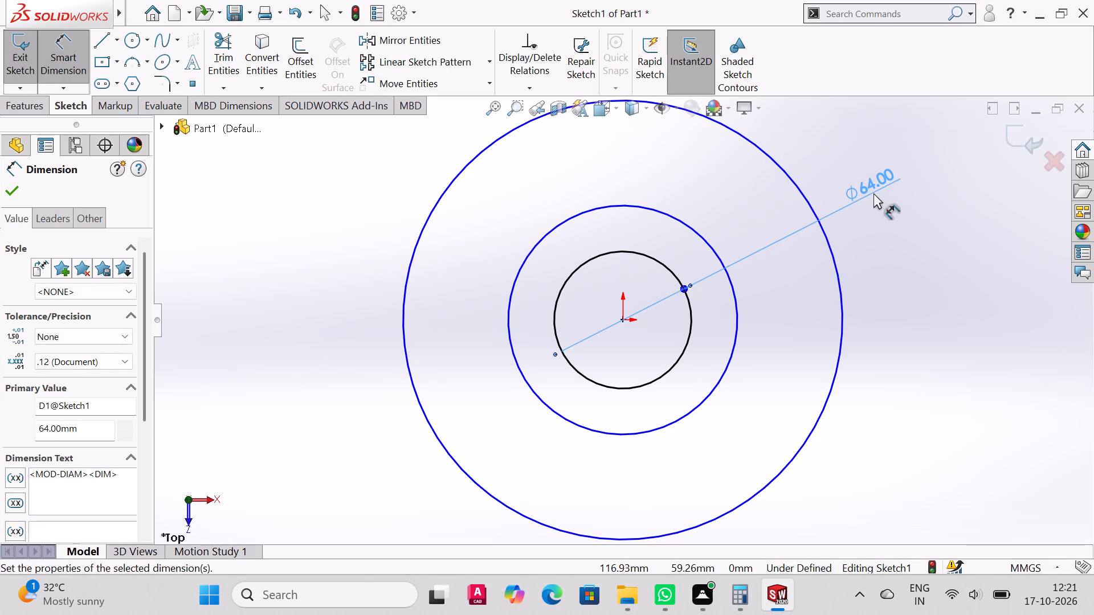
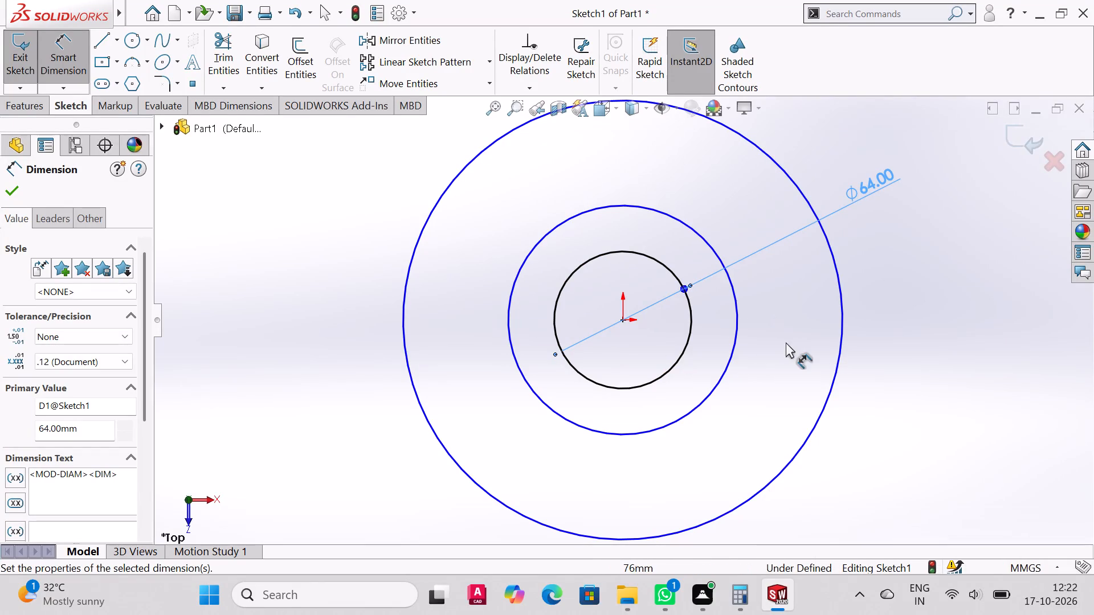
Dimension the middle of the three concentric circles with a diameter of 81 mm.
left_click(736, 327)
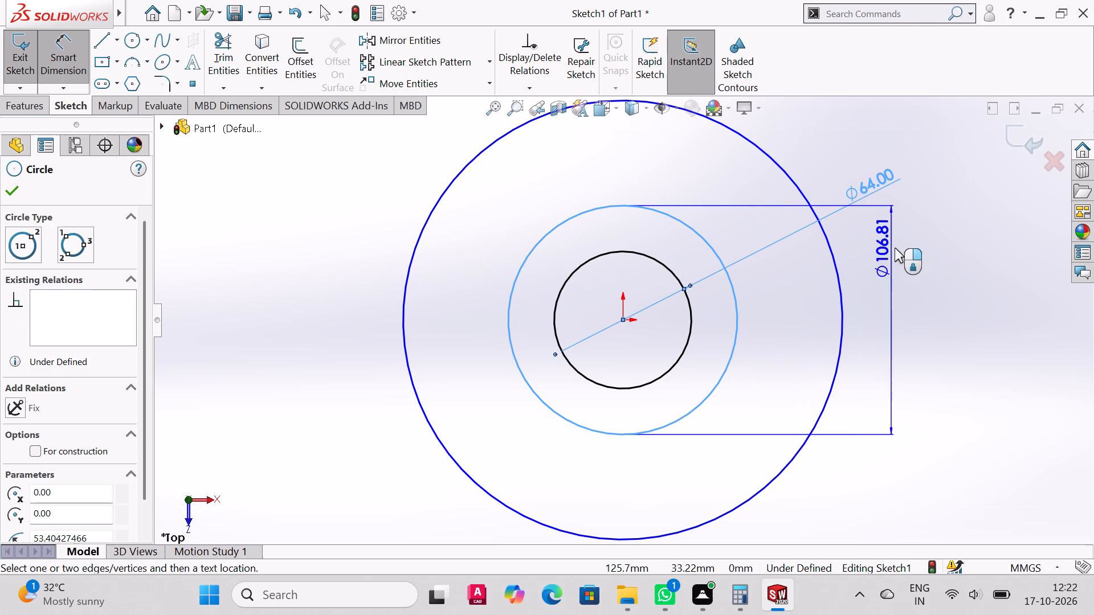
left_click(922, 251)
type("81")
key("Return")
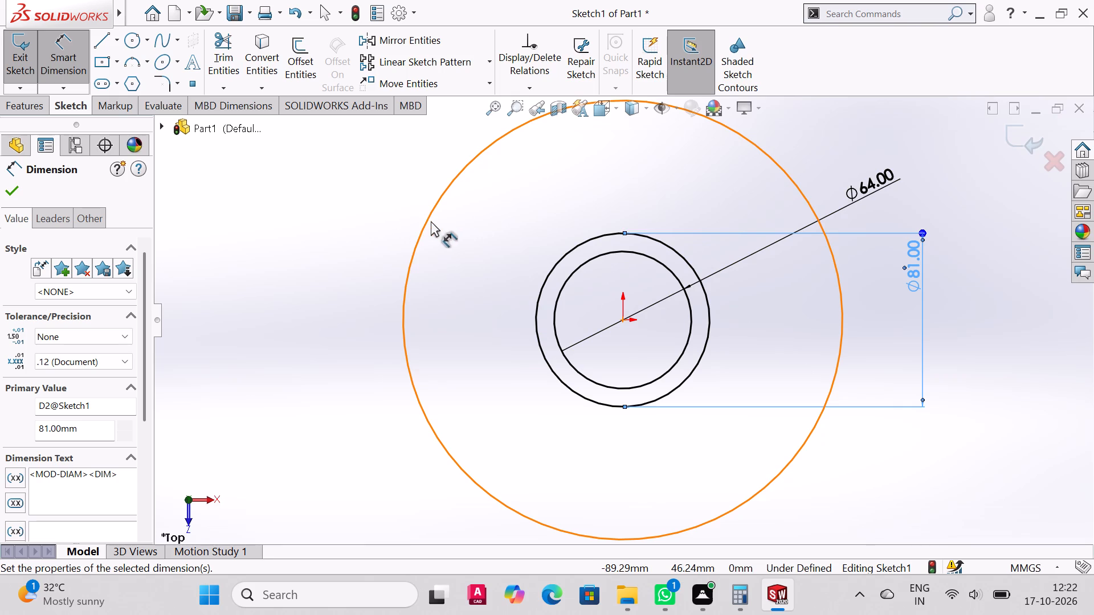
Dimension the largest, still undimensioned circle with a diameter of 72 mm.
left_click(803, 194)
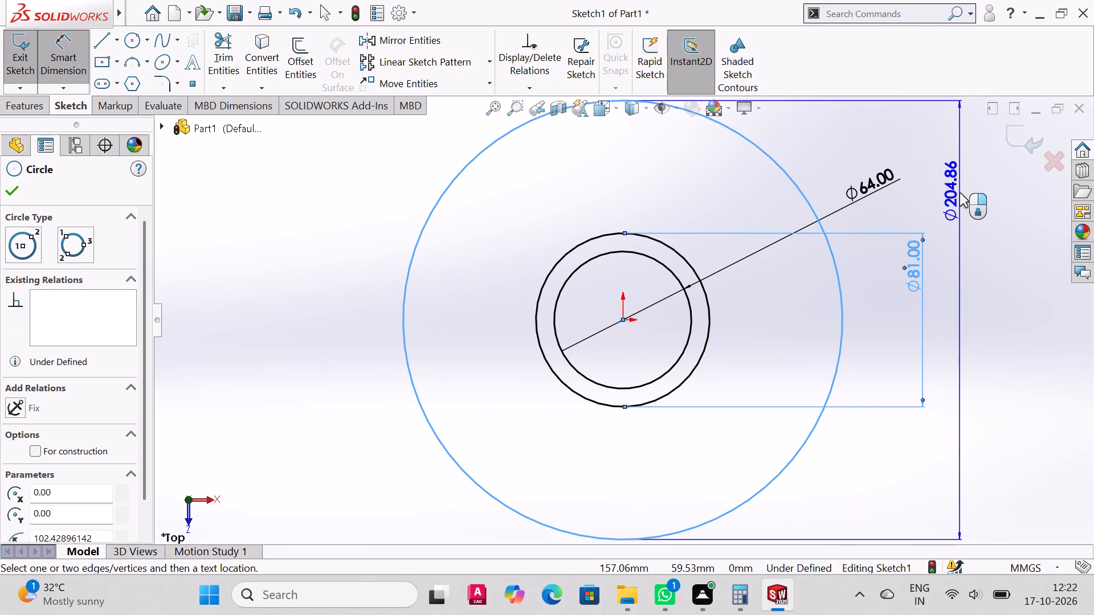
left_click(960, 192)
type("72")
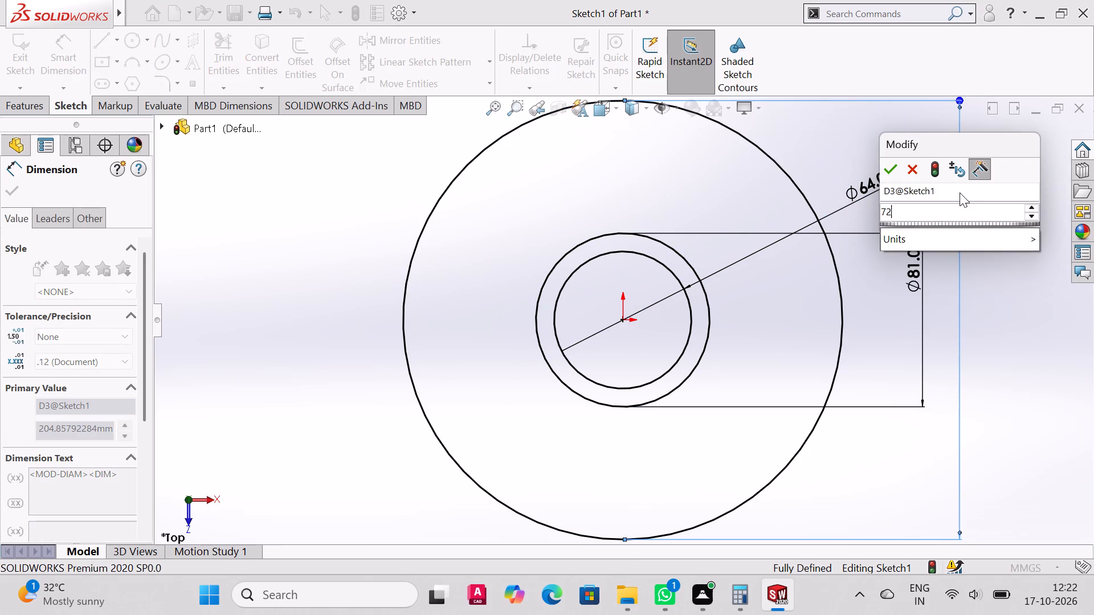
key("Return")
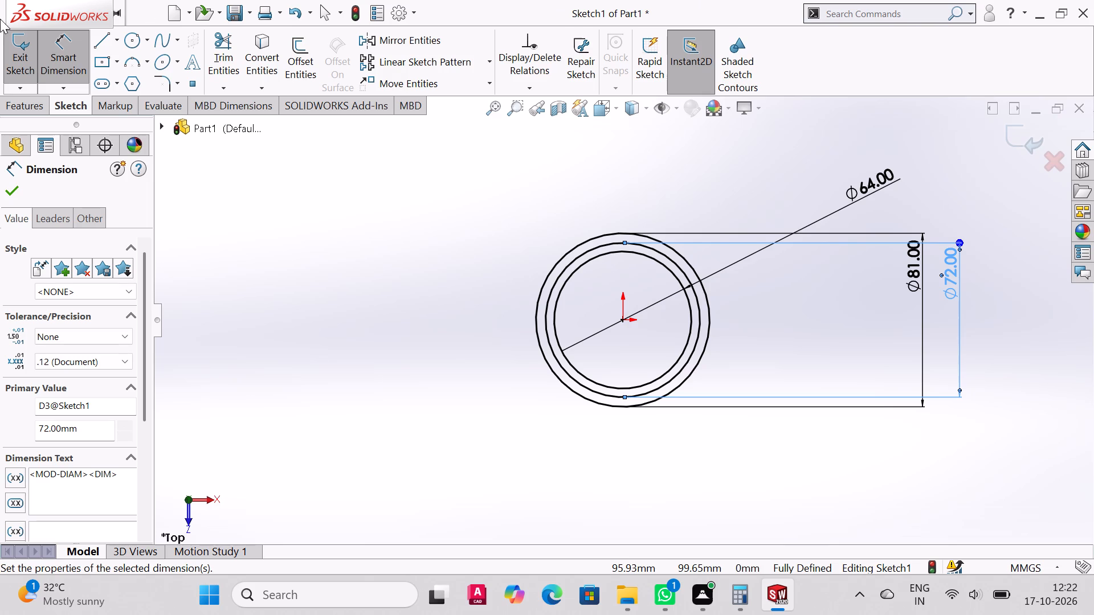
Sketch a fourth circle centred on the origin, outside the existing ones, with a radius of about 55 mm.
left_click(134, 40)
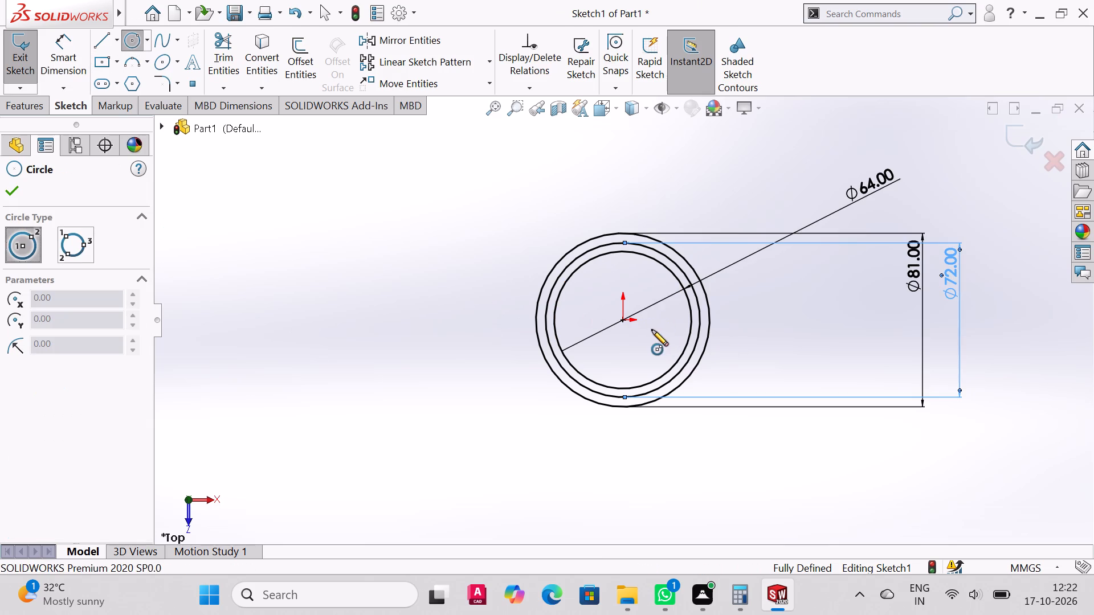
left_click(624, 321)
left_click(732, 363)
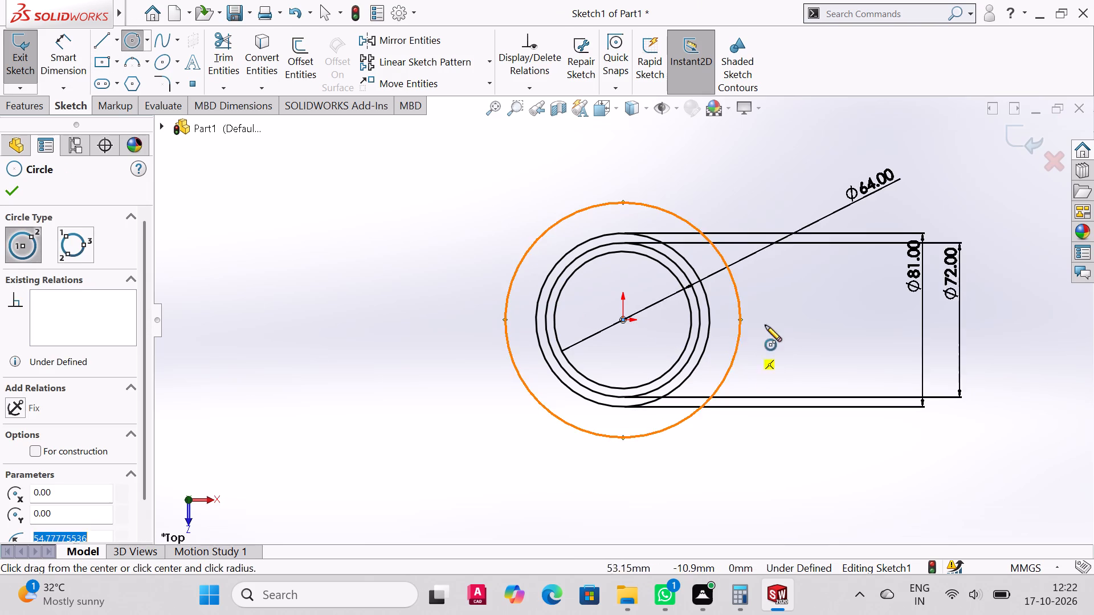
right_click(784, 315)
left_click(825, 332)
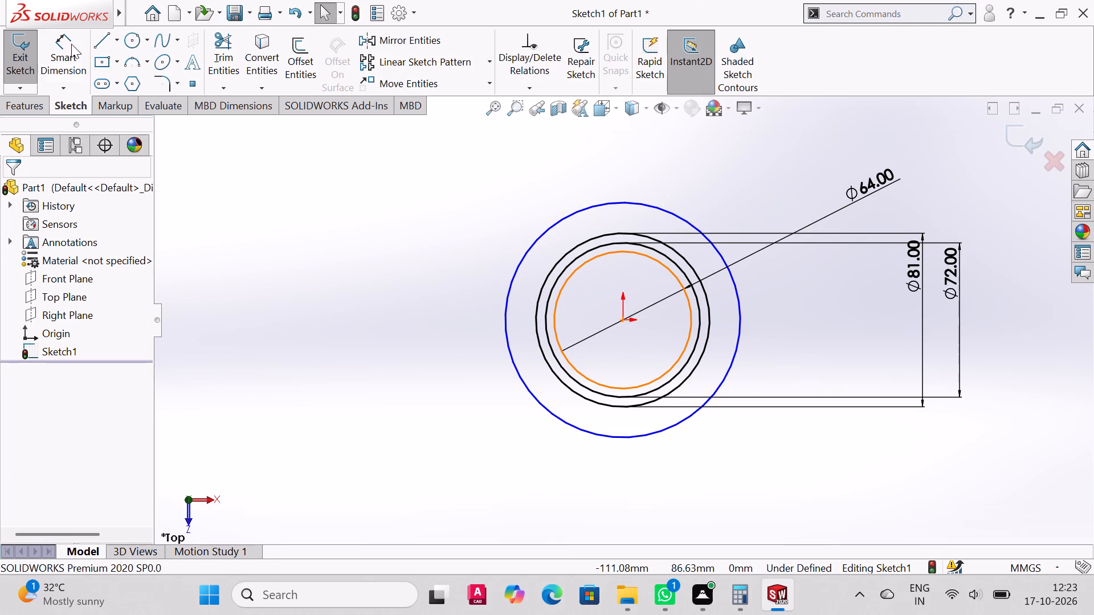
Dimension the new outer circle with a diameter of 108 mm.
left_click(71, 44)
left_click(693, 225)
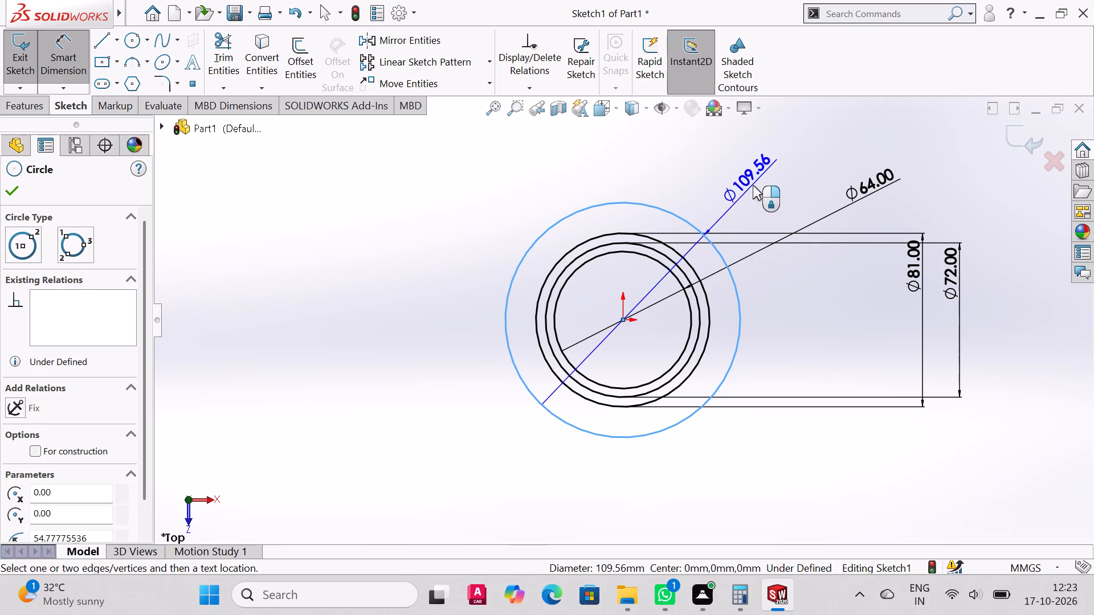
left_click(758, 181)
type("108")
key("Return")
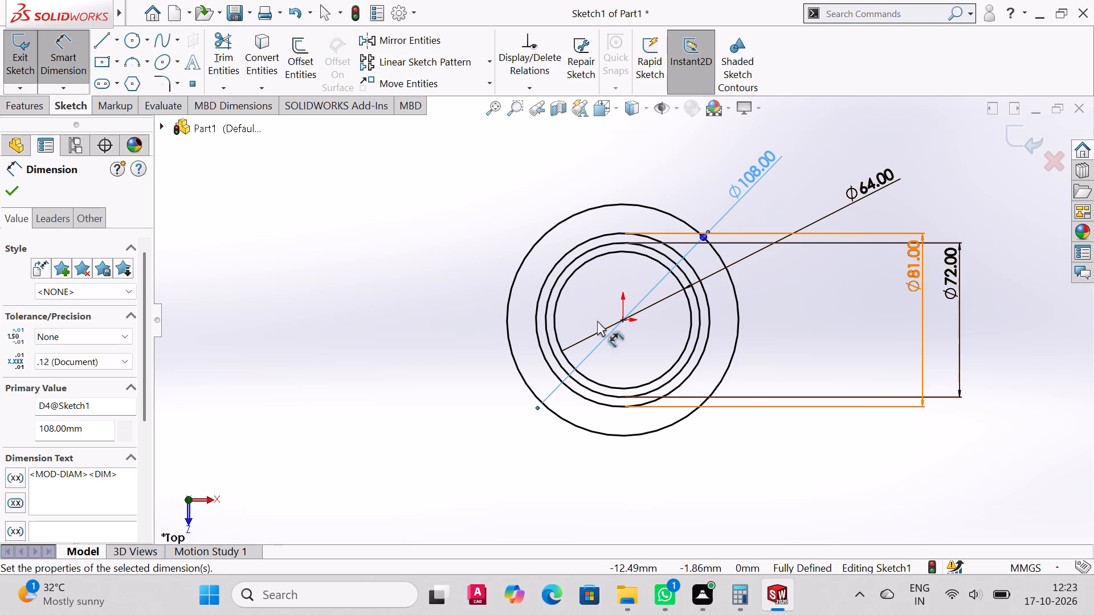
Sketch a fifth circle centred on the origin, outside the 108 mm circle, with a radius of about 68 mm.
left_click(129, 46)
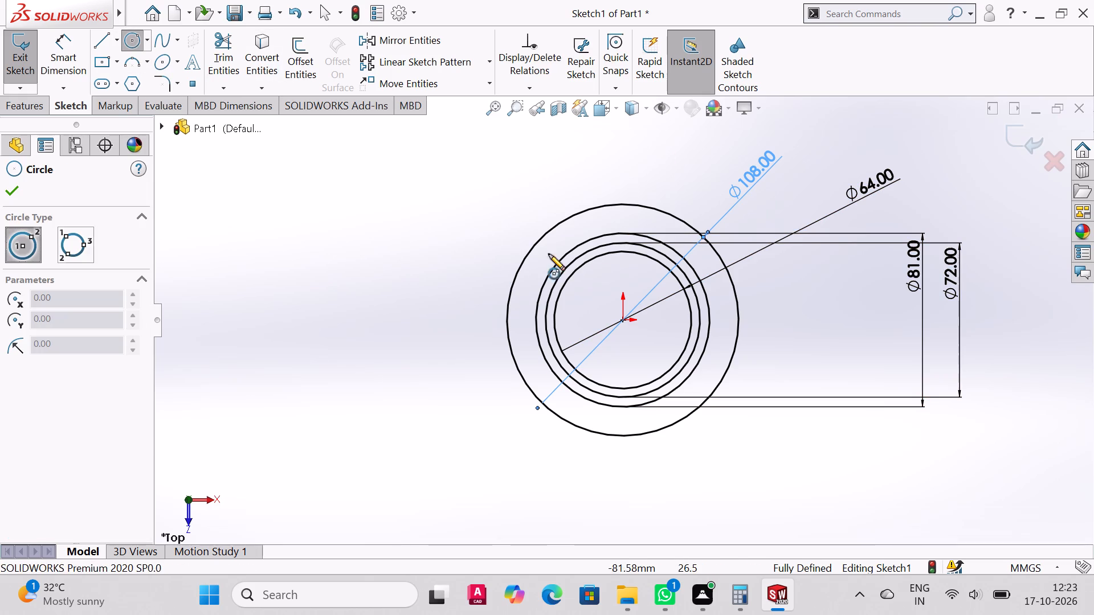
left_click(623, 322)
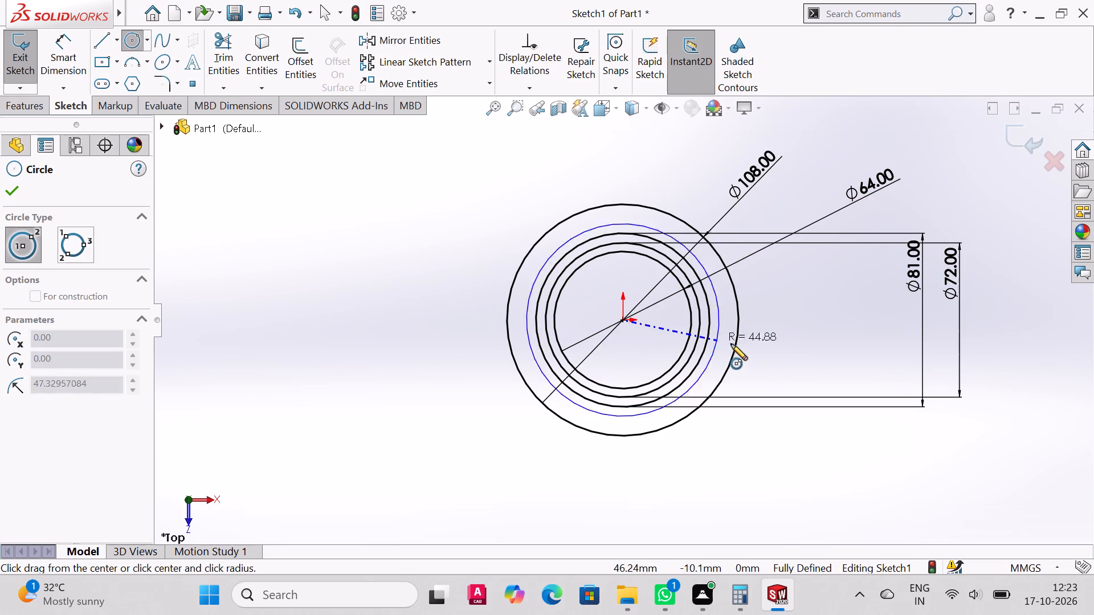
left_click(765, 352)
right_click(766, 351)
left_click(822, 369)
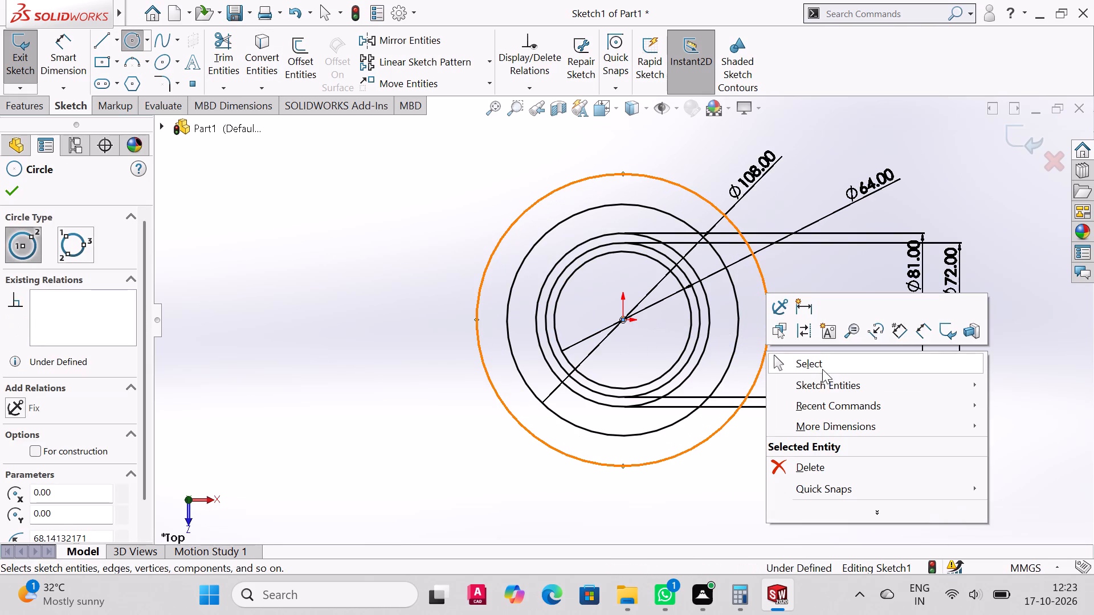
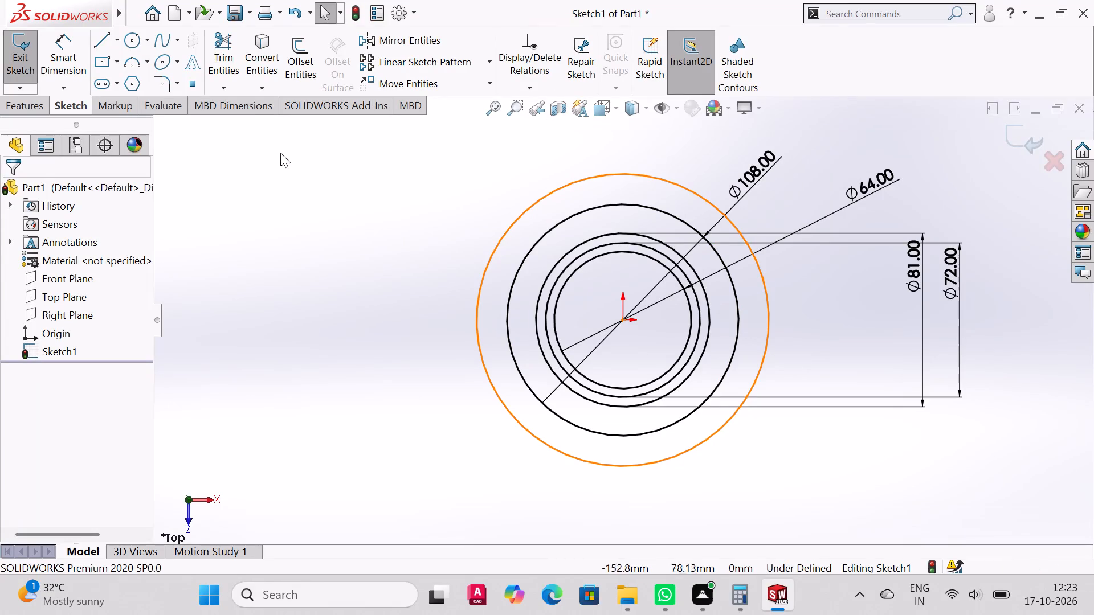
Dimension the outermost, undimensioned circle with a diameter of 95 mm.
left_click(61, 53)
left_click(736, 228)
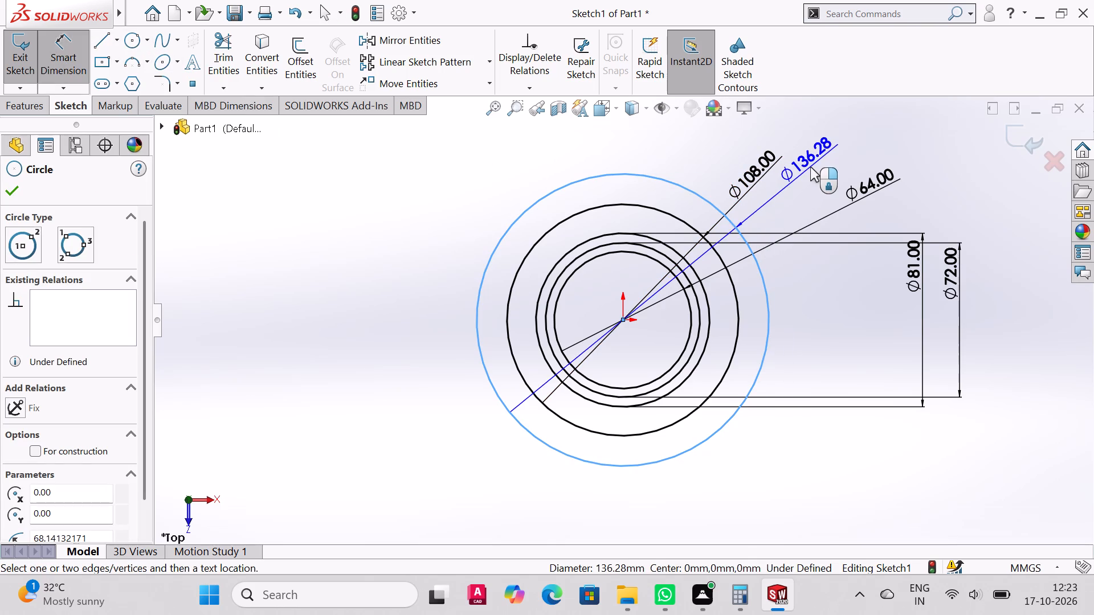
left_click(815, 167)
type("95")
key("Return")
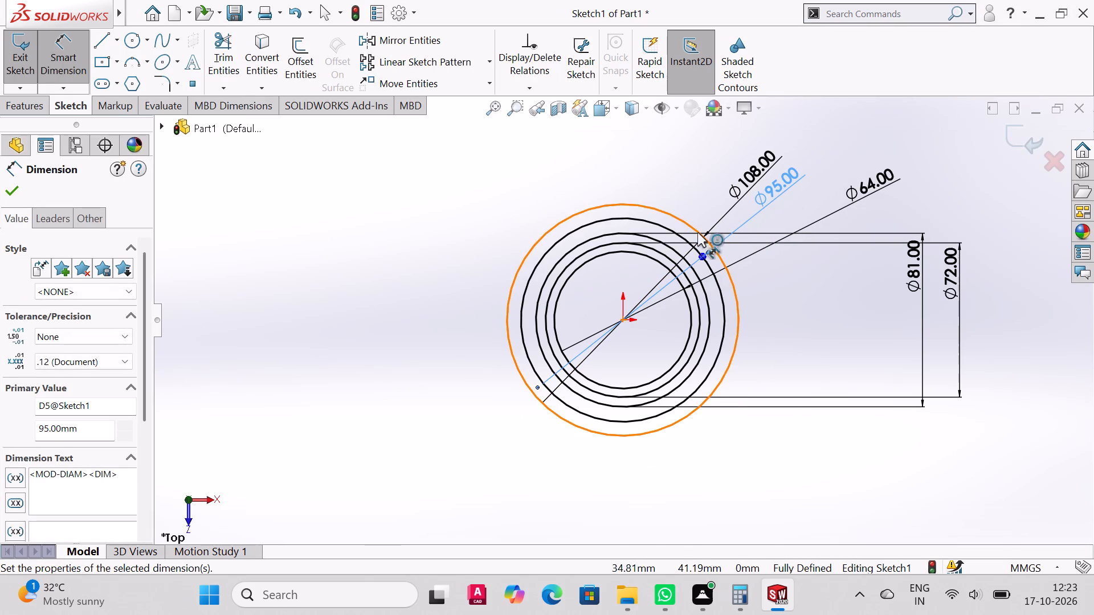
left_click(17, 192)
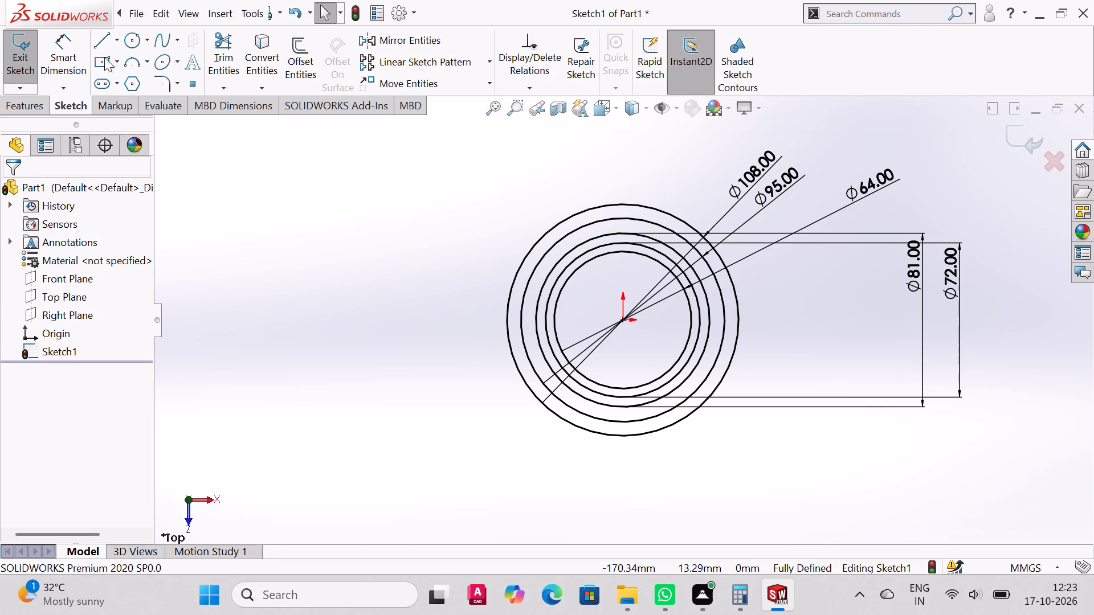
Sketch a sixth circle centred on the origin, outside the 108 mm circle, with a radius of about 67 mm.
left_click(124, 44)
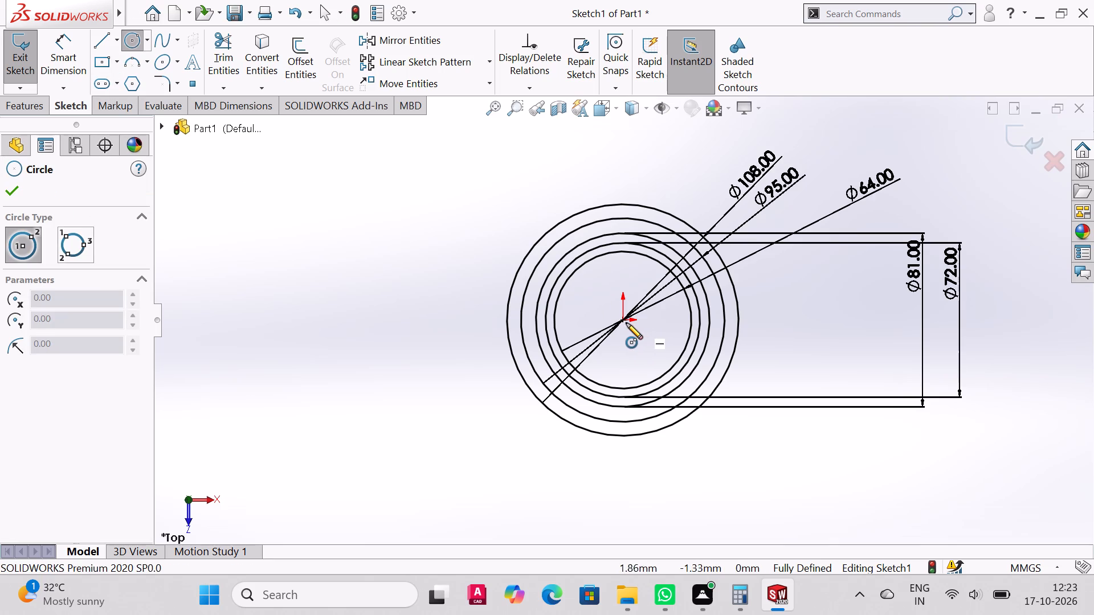
left_click(624, 321)
left_click(764, 350)
right_click(796, 318)
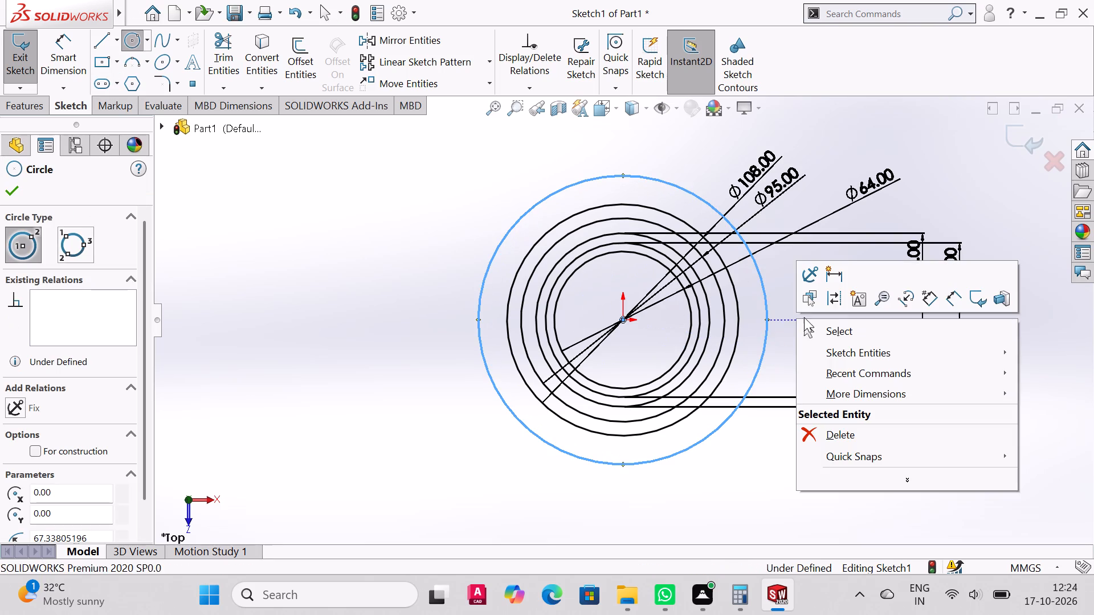
left_click(840, 327)
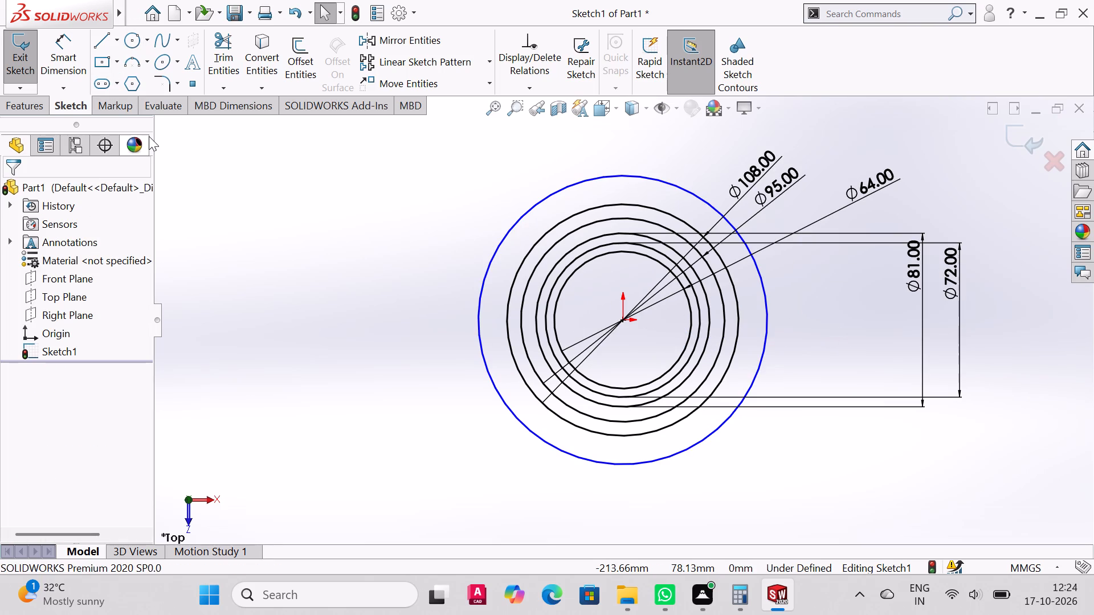
Dimension the new outermost circle with a diameter of 78 mm.
left_click(74, 52)
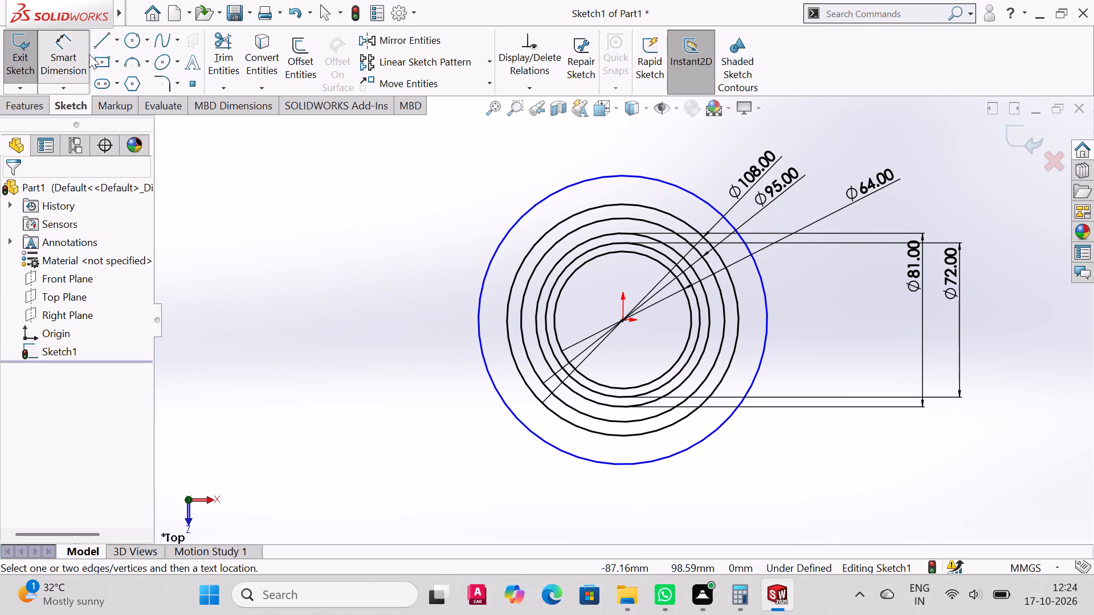
left_click(764, 297)
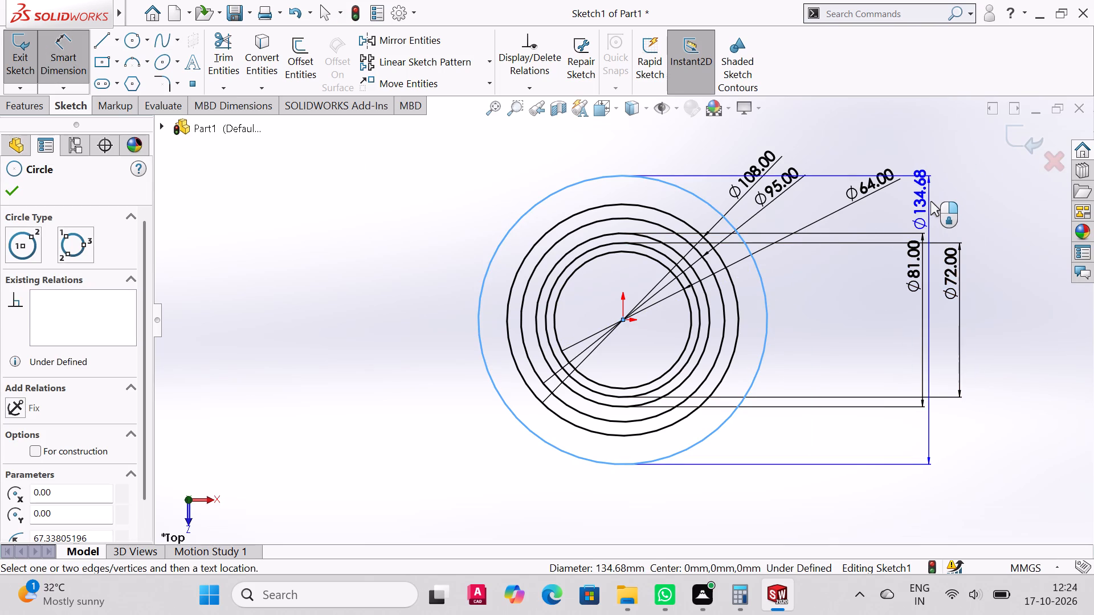
left_click(934, 200)
type("78")
key("Return")
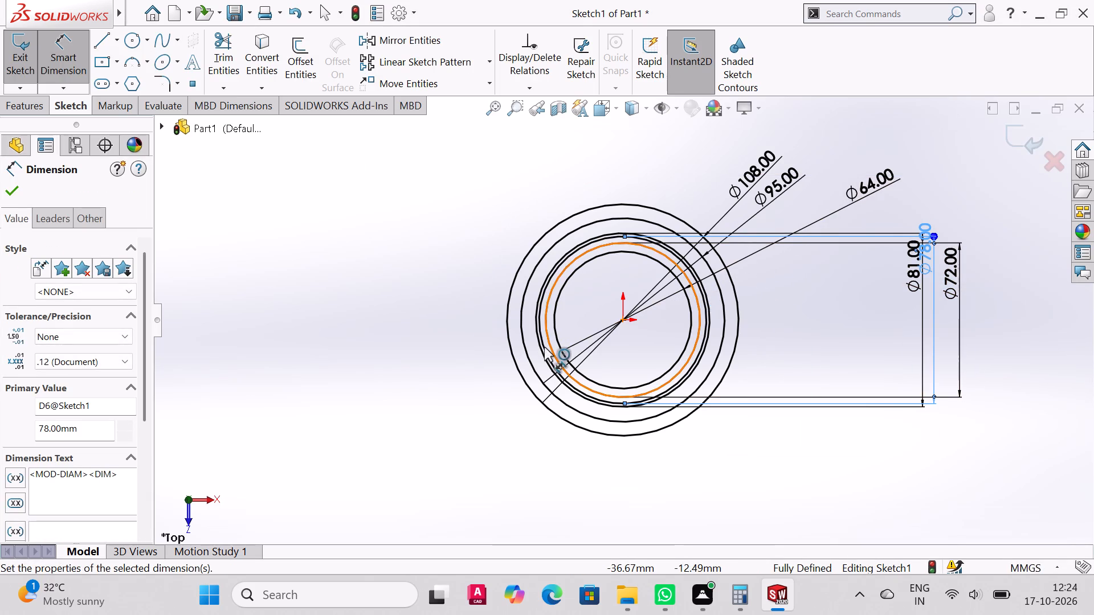
Sketch a horizontal centerline about 84 mm long from the origin in the positive X direction, past the outer circle.
scroll(544, 347, "up", 3)
scroll(544, 347, "down", 5)
scroll(618, 346, "down", 1)
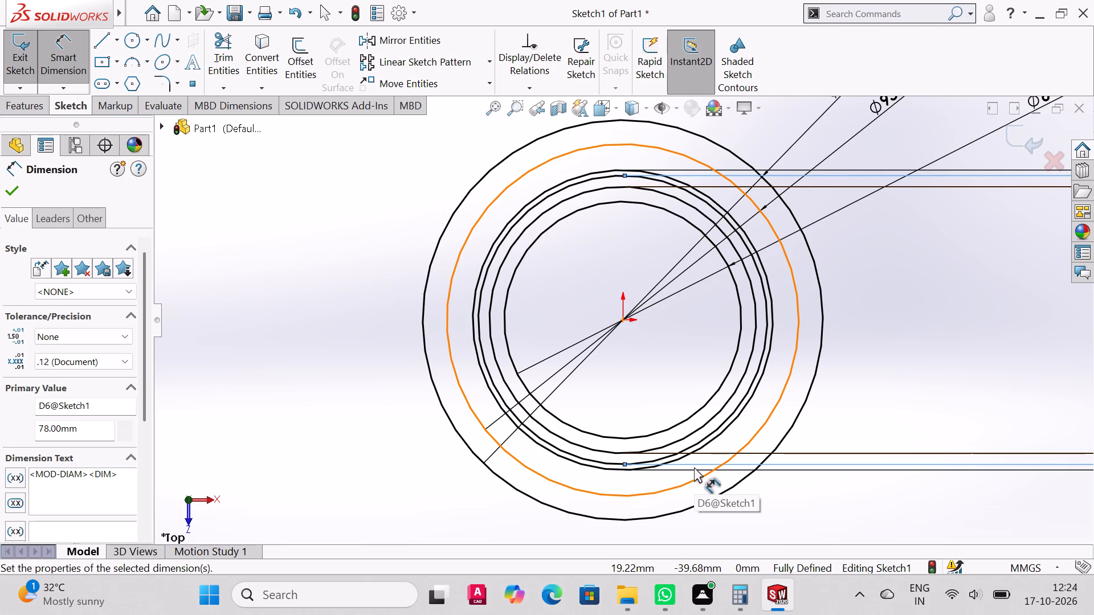
left_click(120, 40)
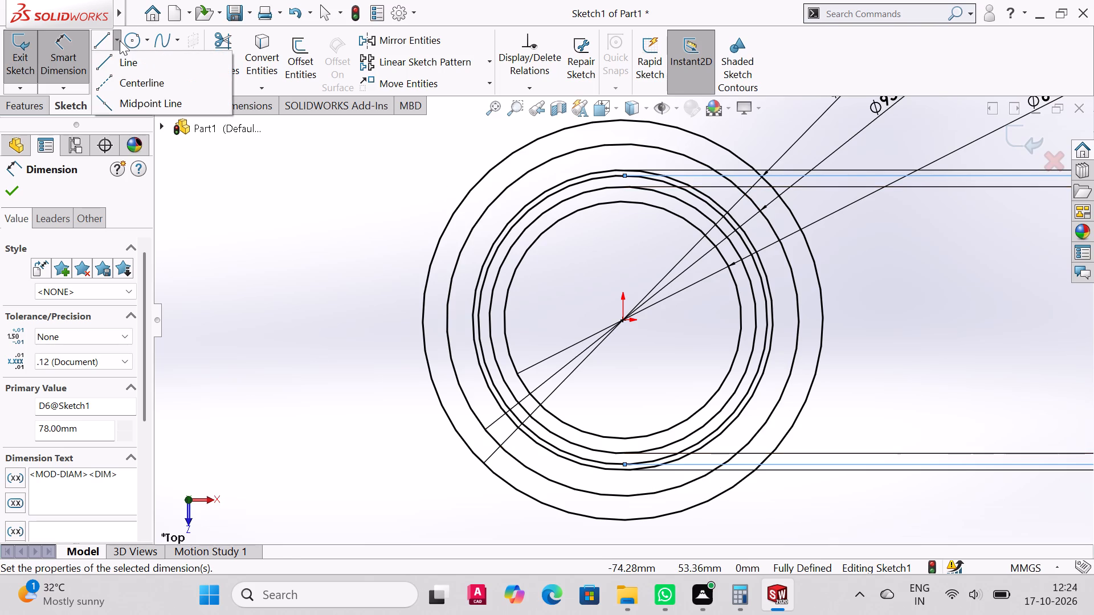
left_click(113, 81)
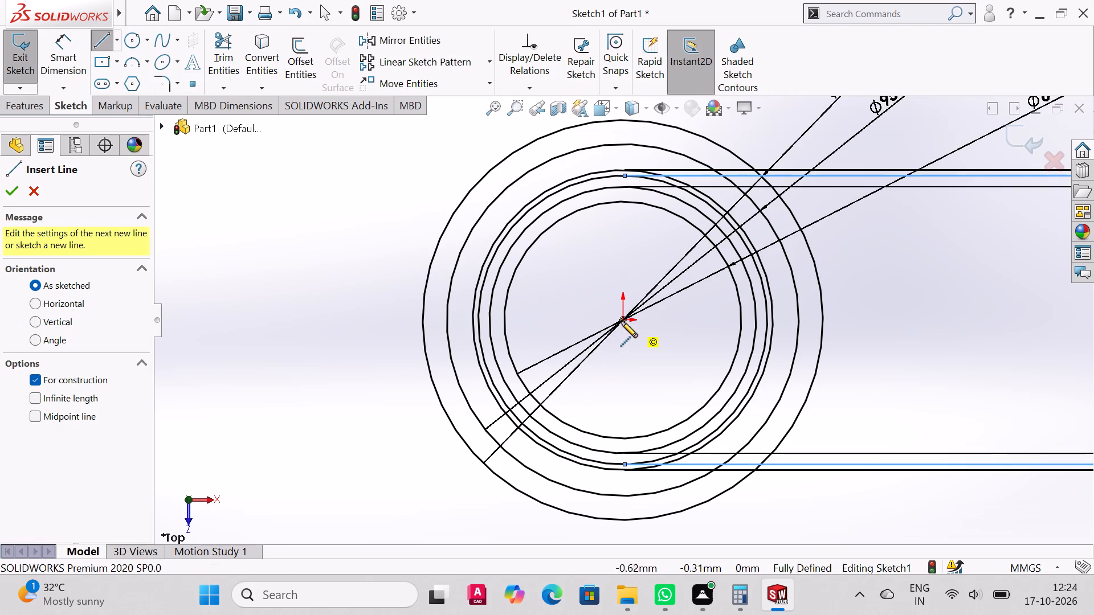
left_click(623, 319)
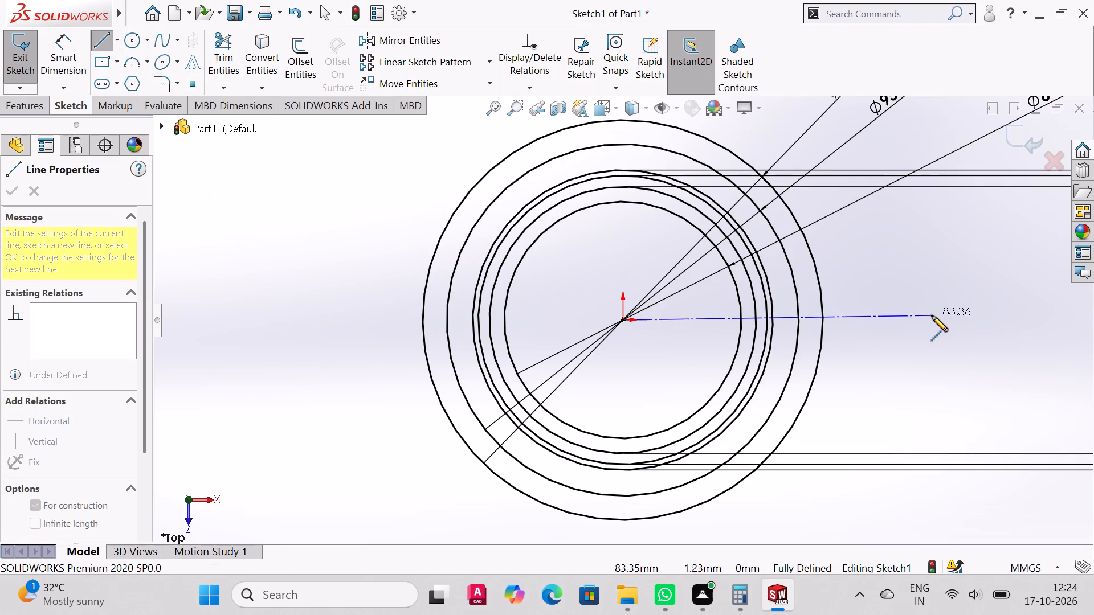
left_click(935, 320)
right_click(935, 319)
left_click(958, 327)
Sketch a slanted centerline about 83 mm long from the origin up and to the right, at about 45° to the horizontal.
scroll(684, 258, "down", 4)
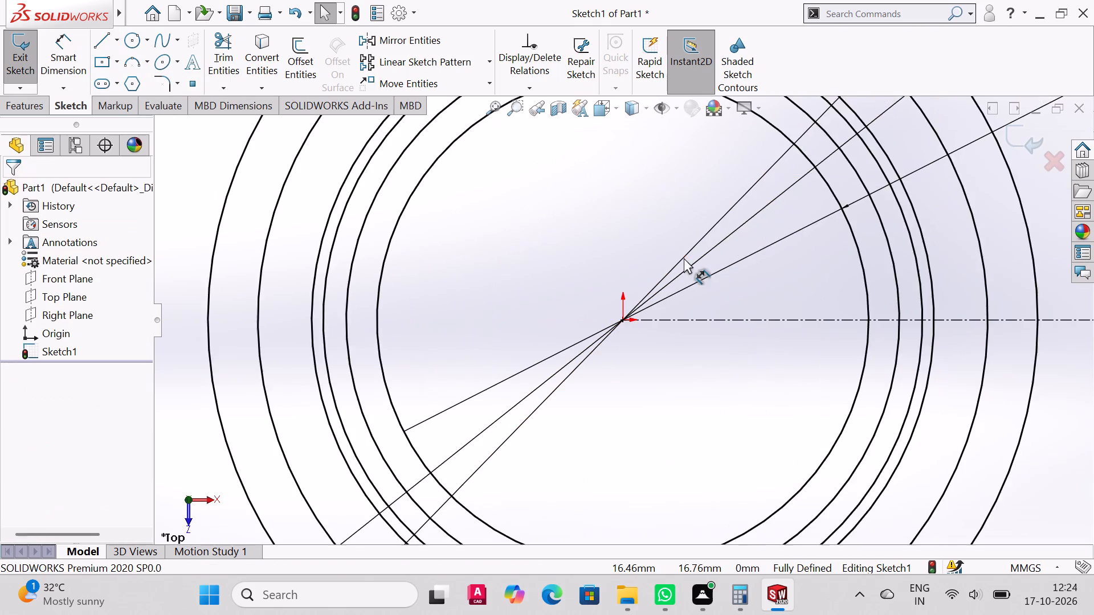
scroll(709, 223, "up", 6)
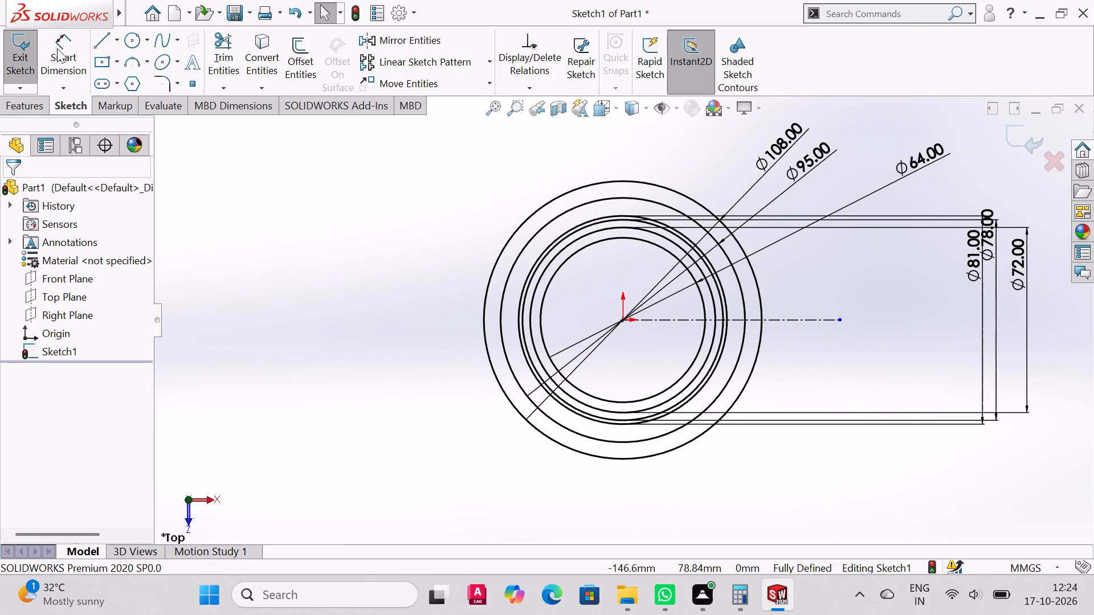
left_click(116, 42)
left_click(109, 80)
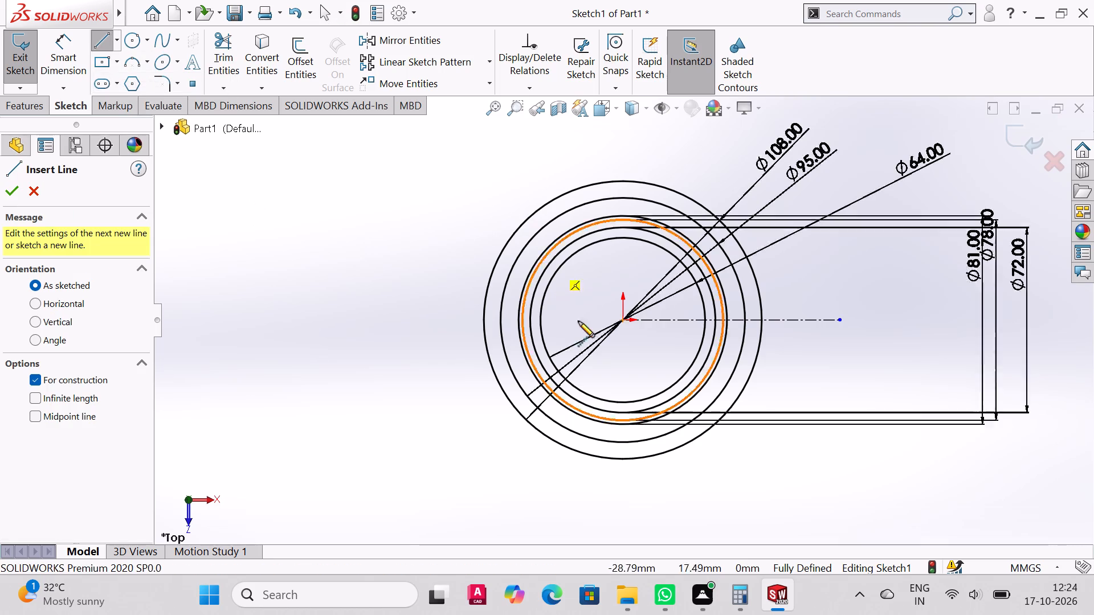
left_click(620, 320)
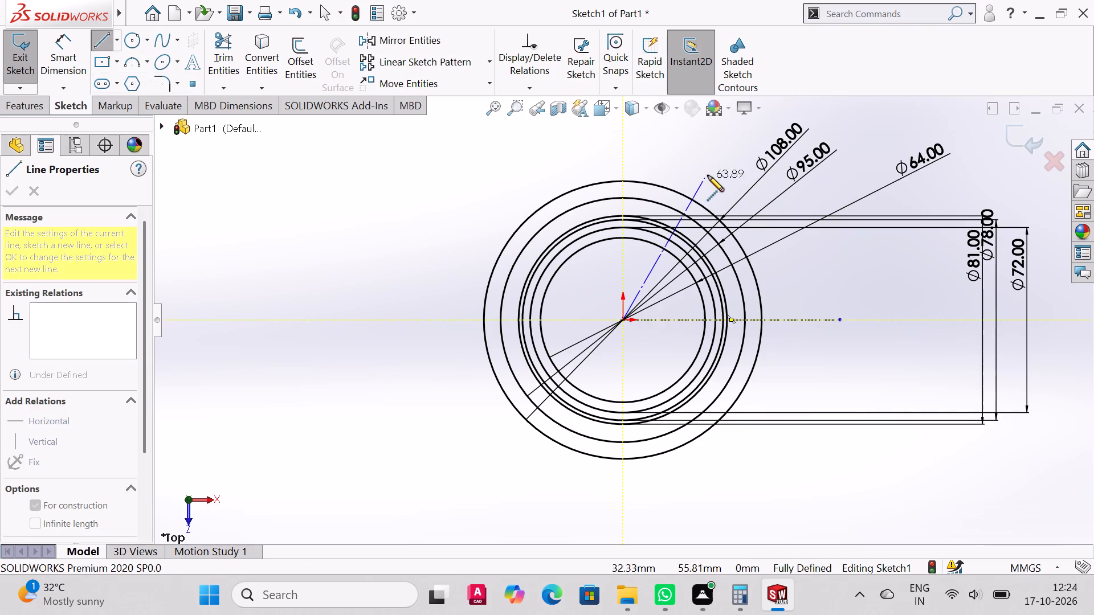
left_click(773, 170)
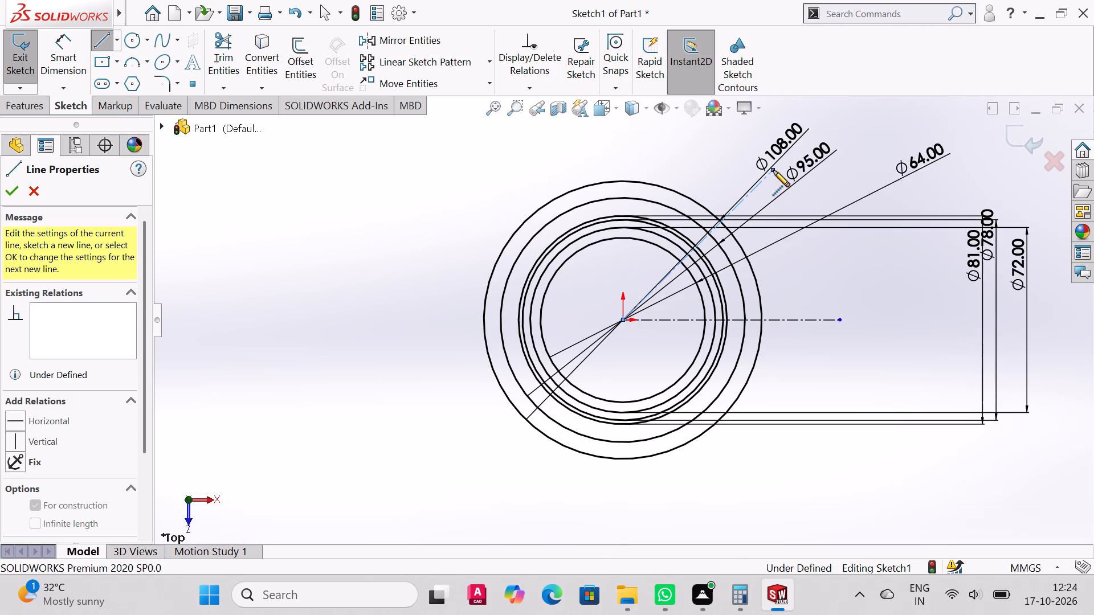
right_click(773, 170)
left_click(805, 181)
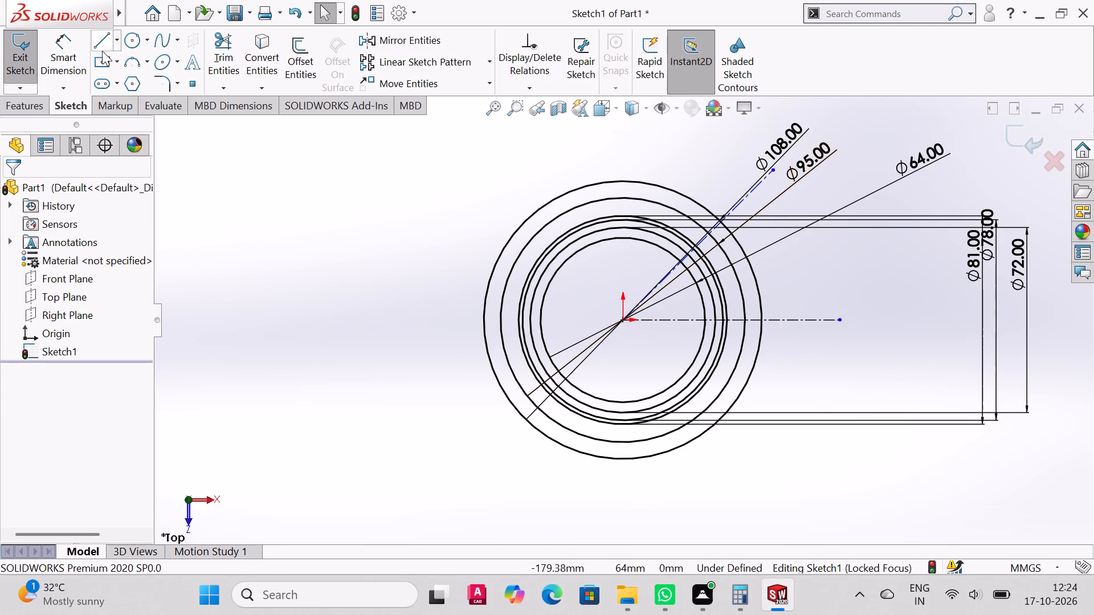
Dimension the angle between the horizontal and slanted centerlines as 45°.
left_click(52, 57)
left_click(803, 319)
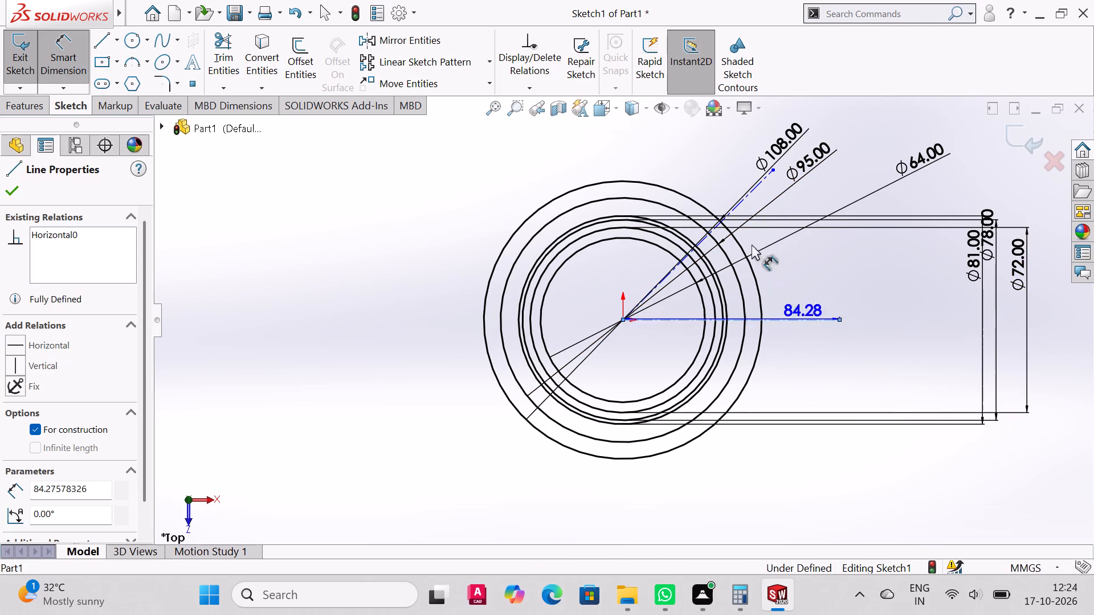
left_click(745, 199)
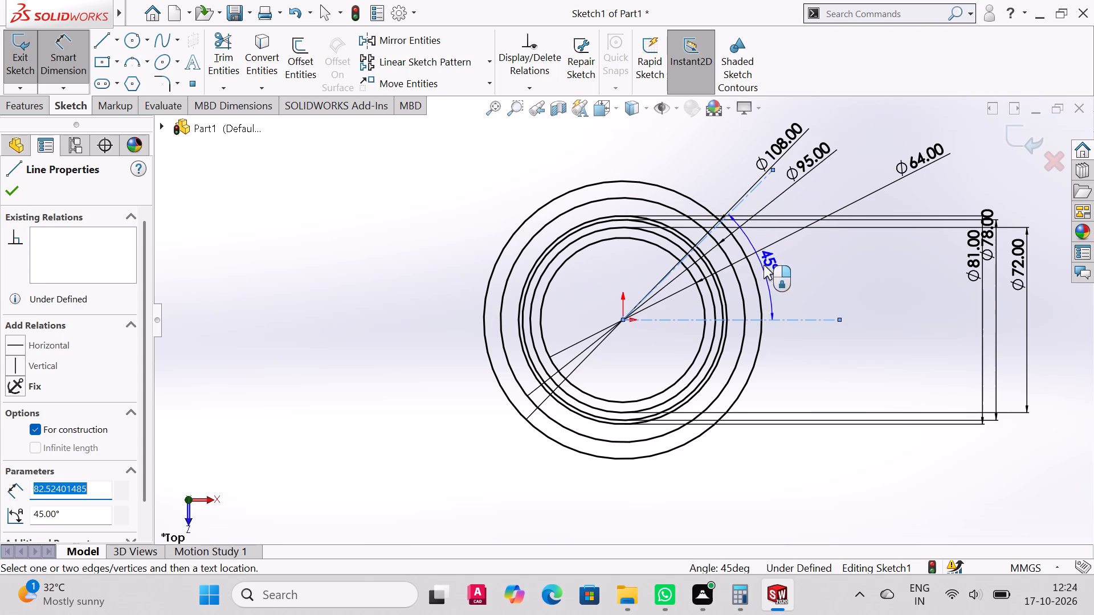
left_click(778, 272)
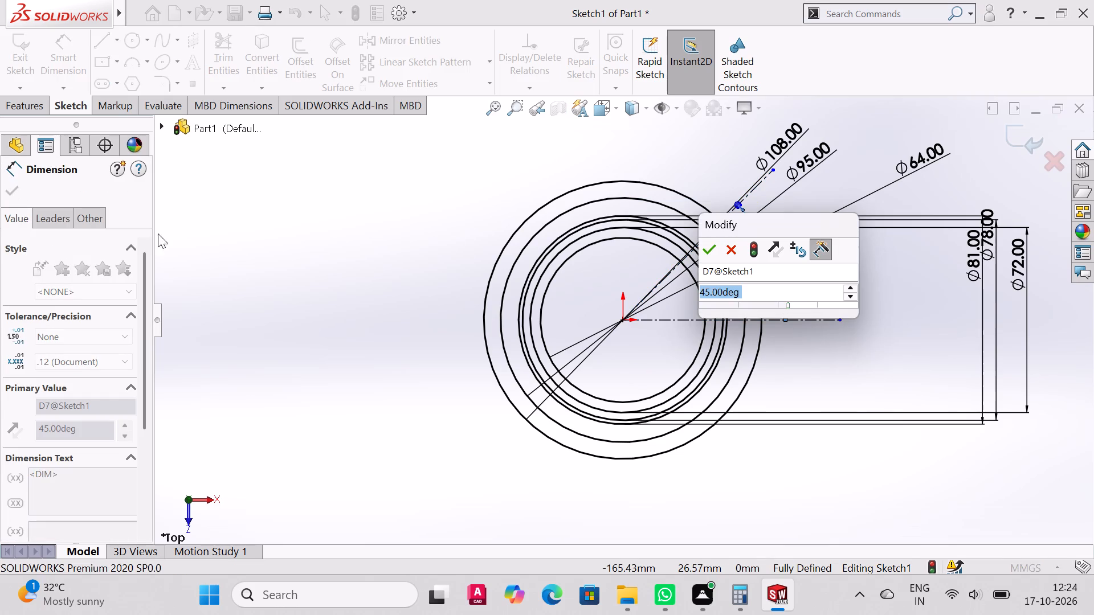
left_click(708, 244)
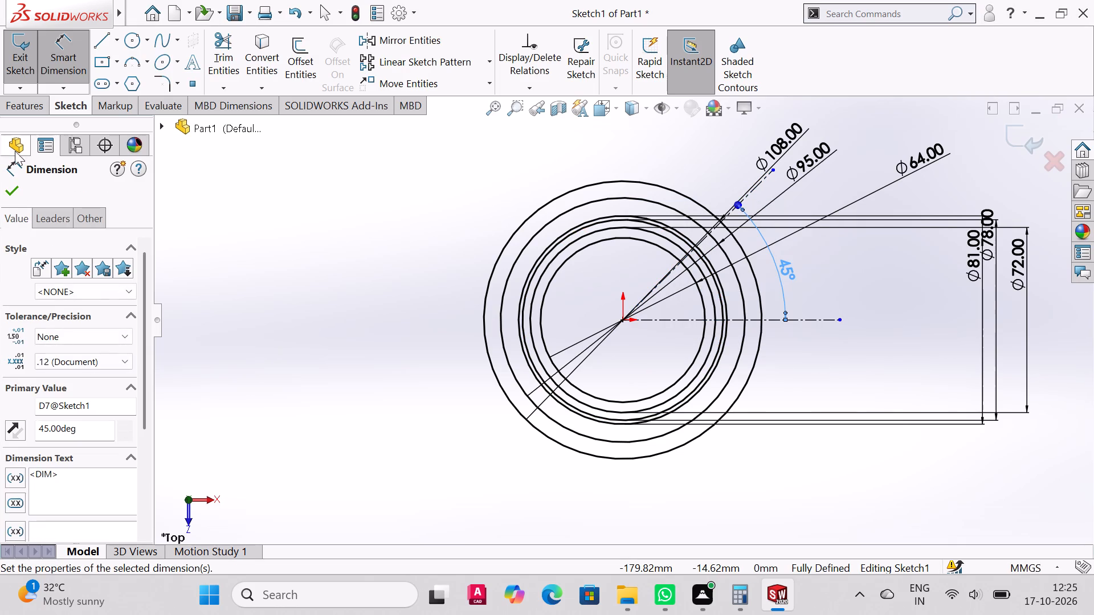
Sketch a vertical centerline about 70 mm long from the origin upward, past the outer circle.
left_click(399, 50)
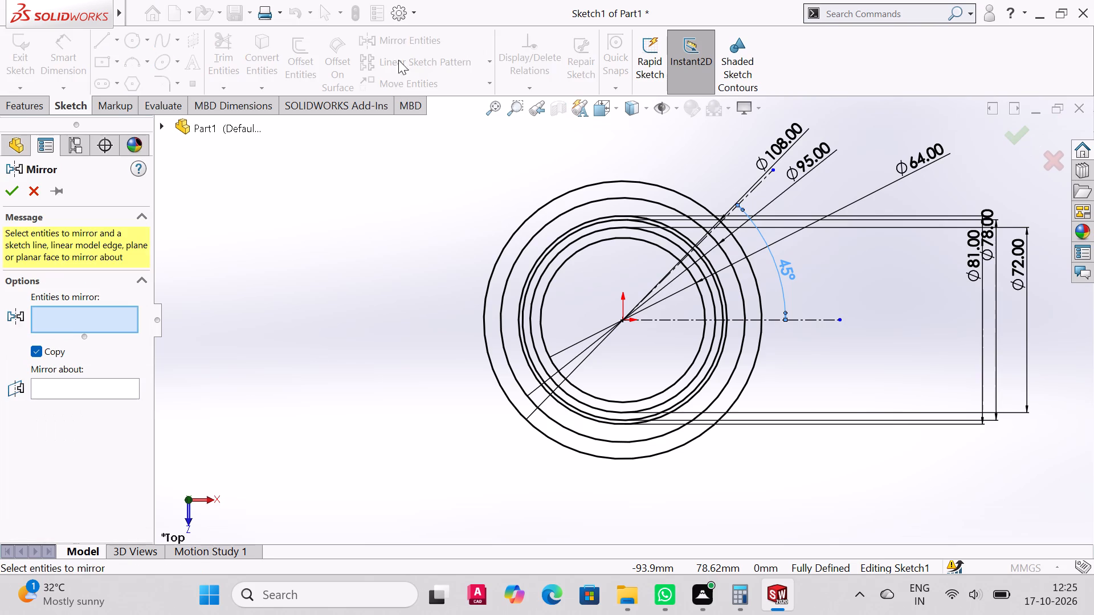
left_click(38, 187)
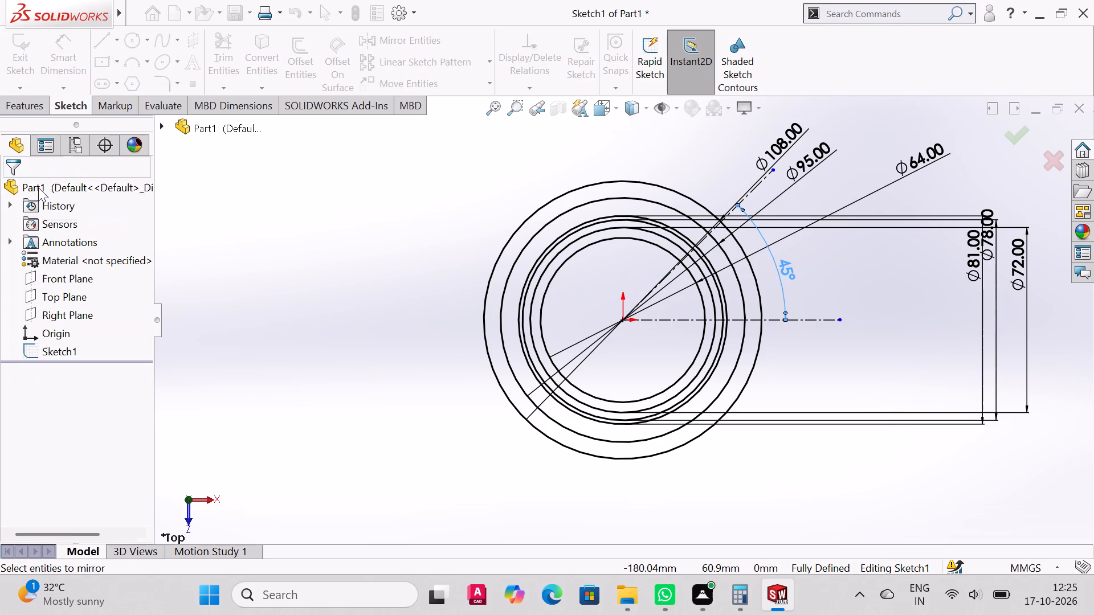
left_click(113, 41)
left_click(119, 73)
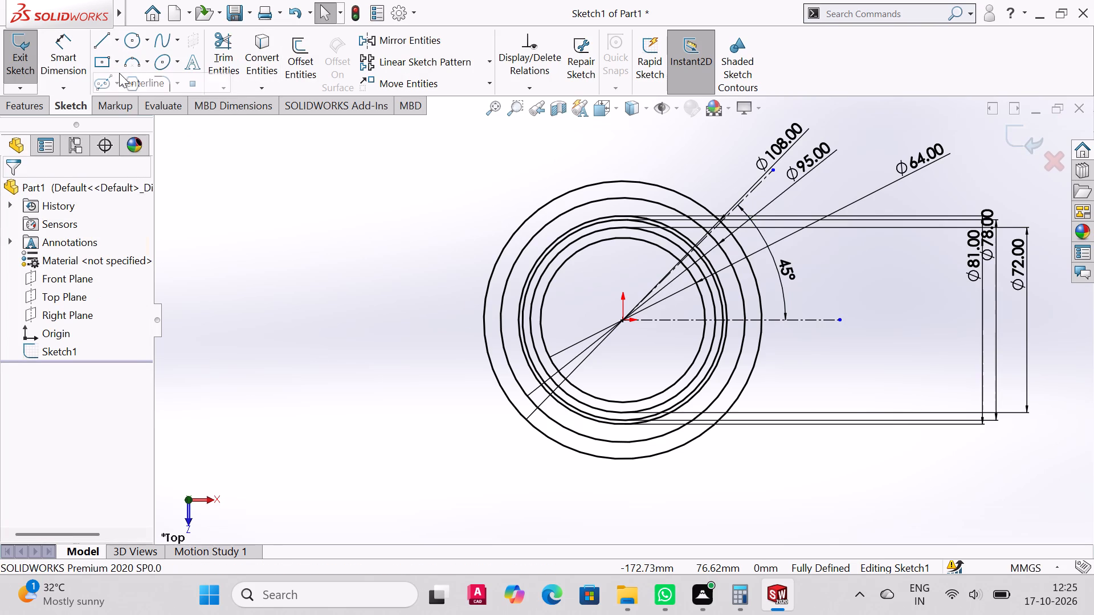
left_click(624, 318)
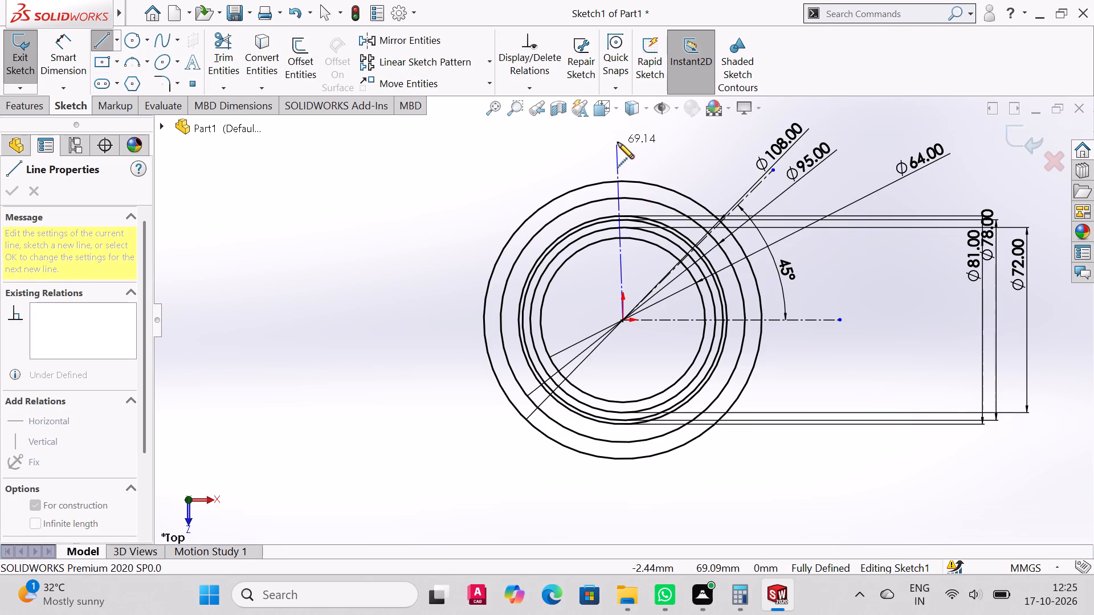
left_click(622, 141)
right_click(622, 141)
left_click(671, 161)
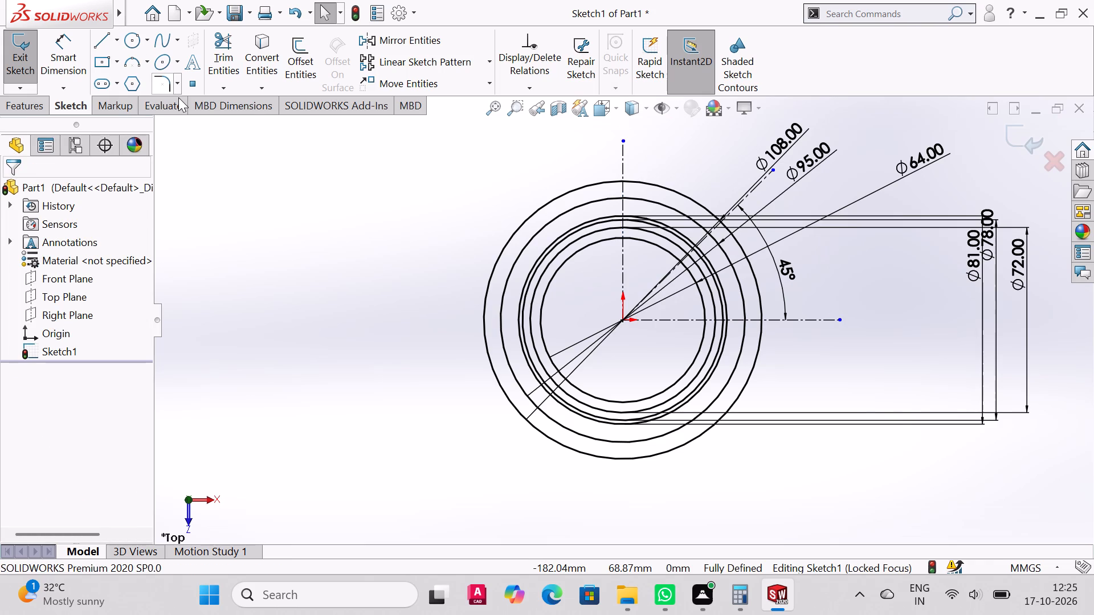
Sketch a horizontal centerline about 89 mm long from the origin in the negative X direction, past the outer circle.
left_click(115, 46)
left_click(108, 78)
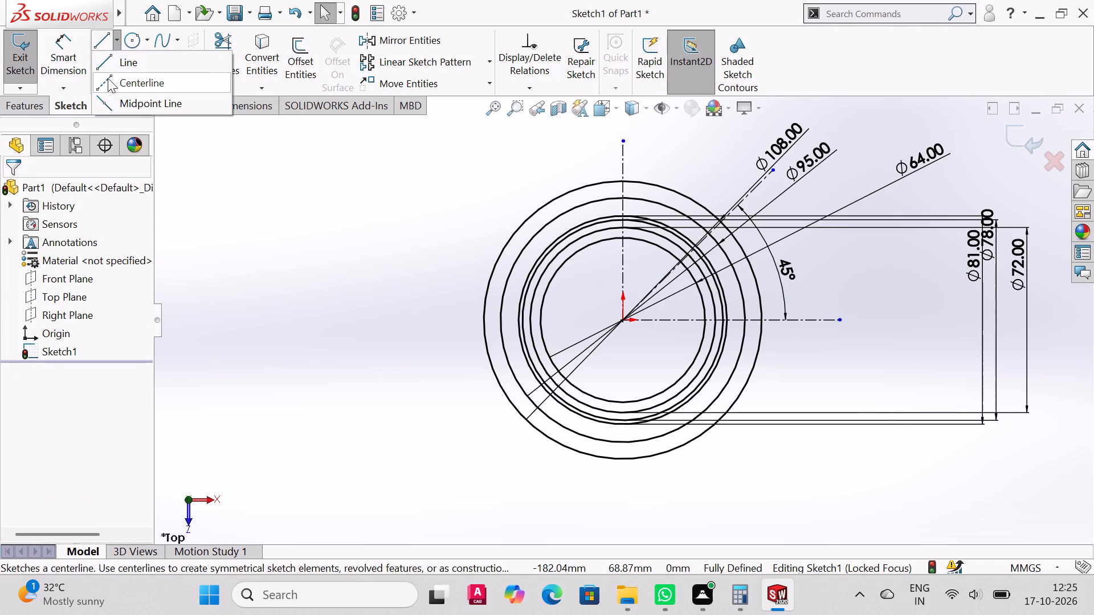
left_click(623, 318)
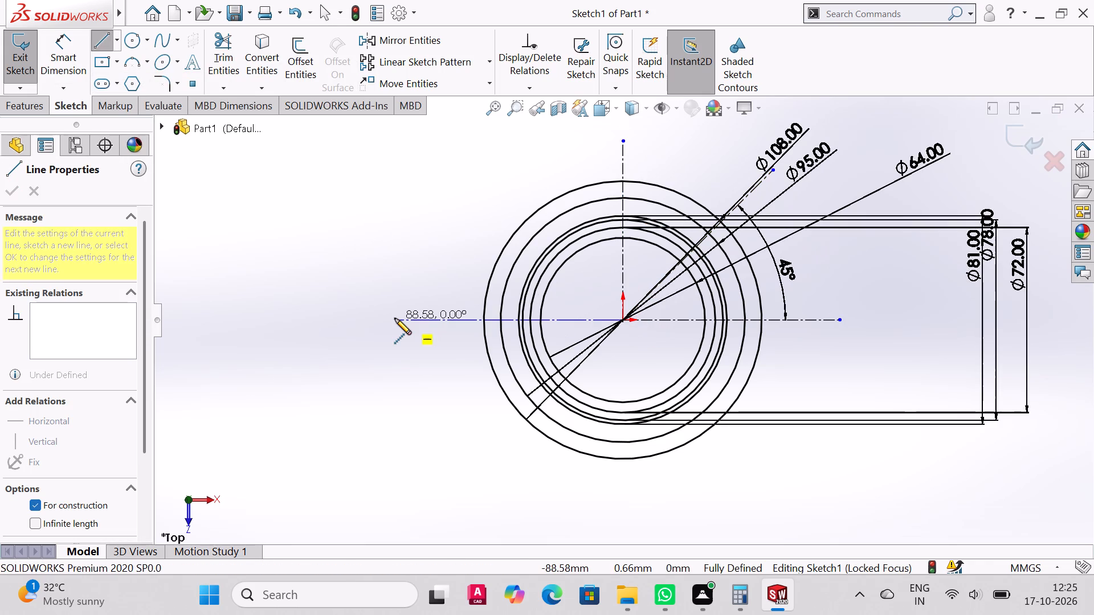
left_click(395, 318)
right_click(395, 318)
left_click(440, 326)
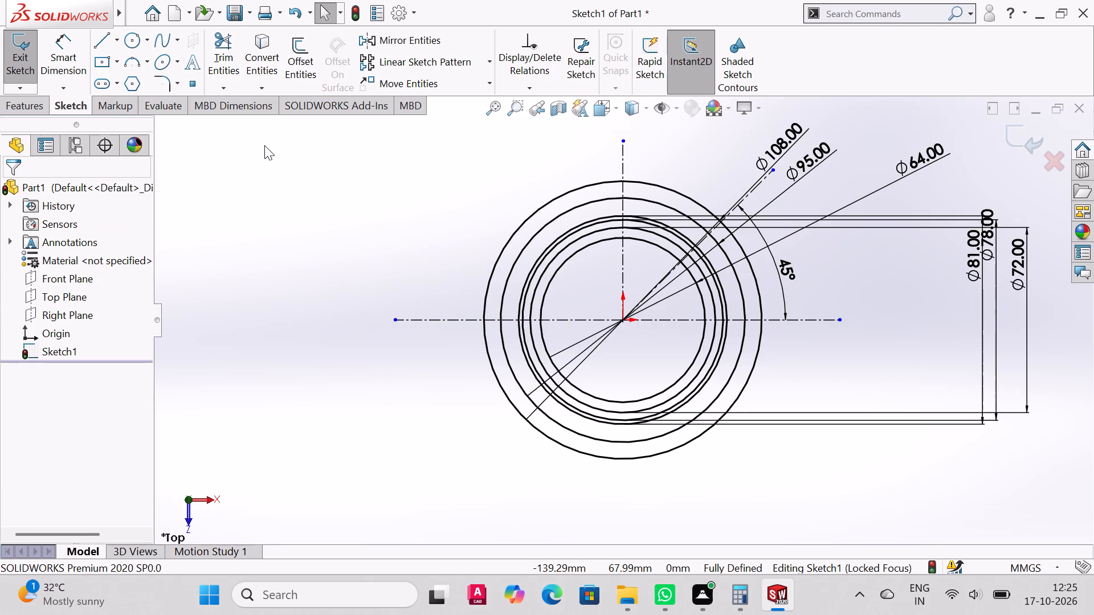
Mirror the 45° slanted centerline about the upper vertical centerline, keeping the original.
left_click(386, 44)
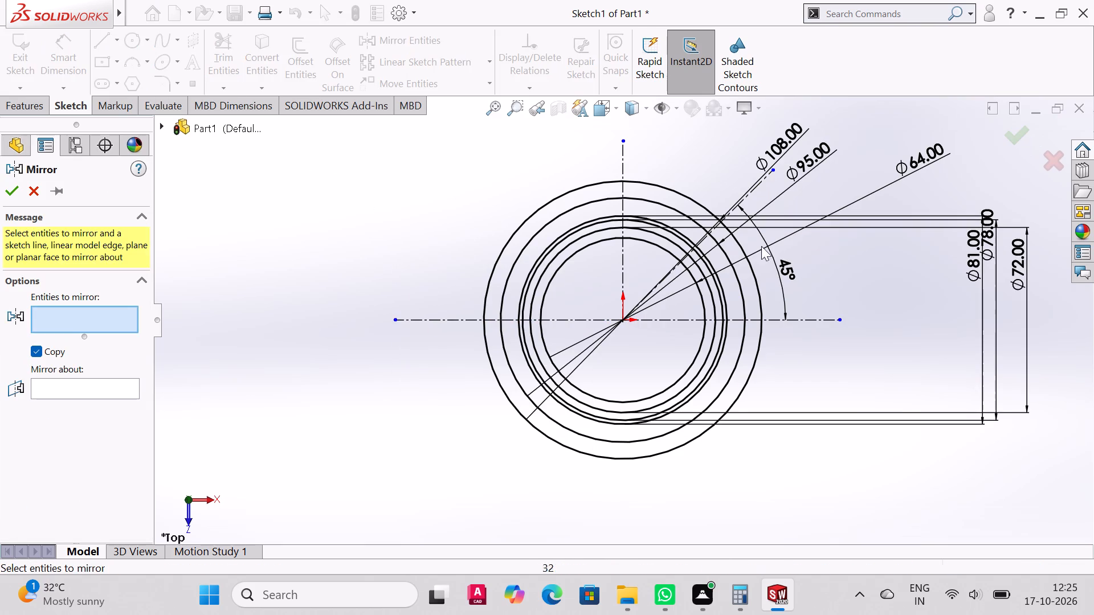
left_click(744, 201)
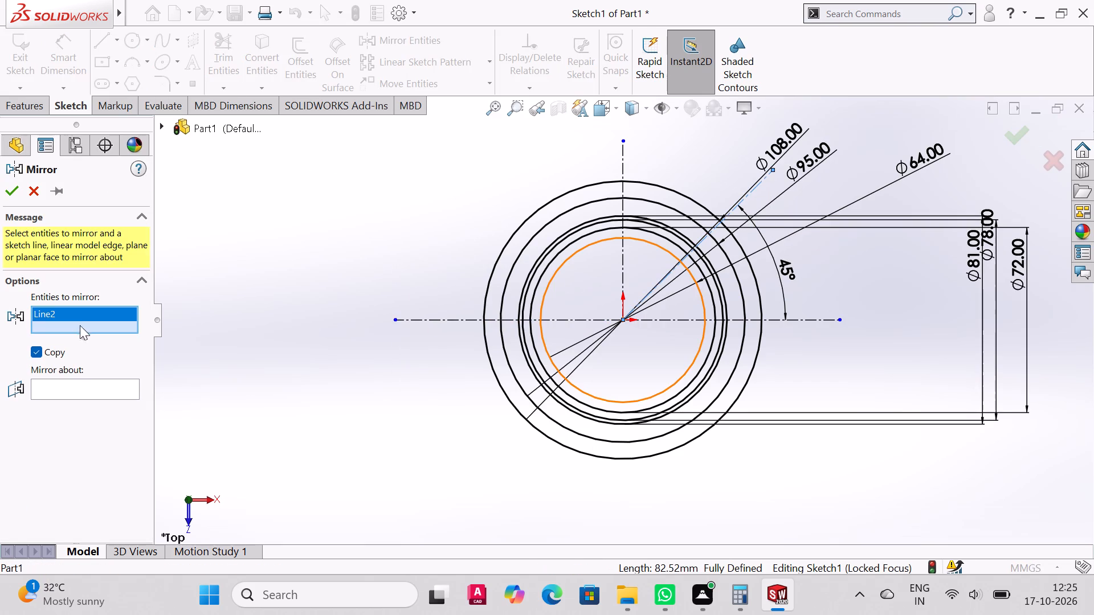
left_click(77, 395)
left_click(84, 387)
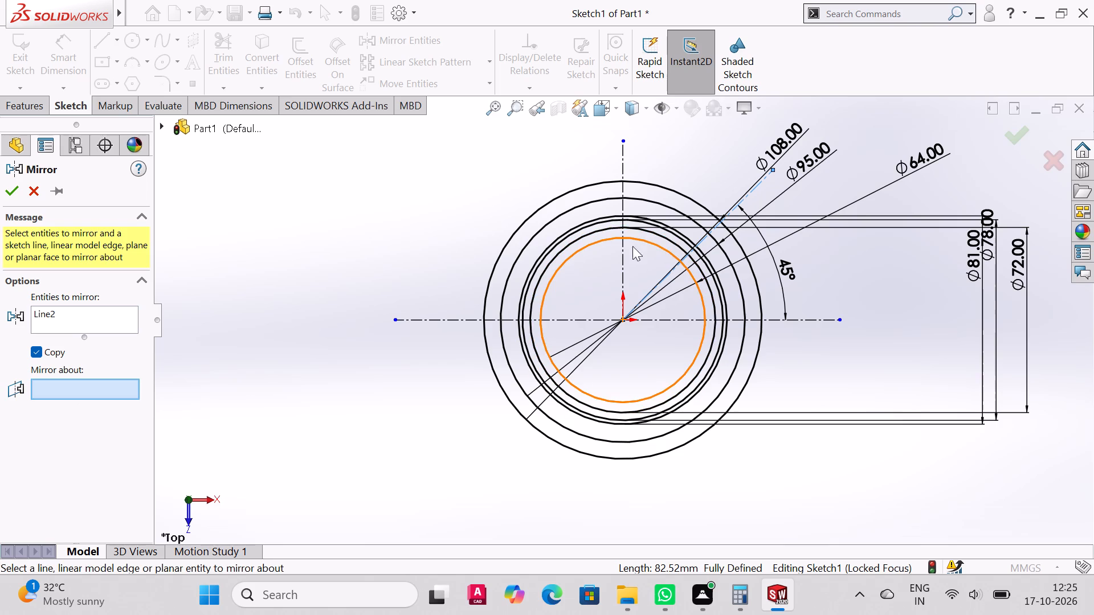
left_click(626, 253)
right_click(316, 175)
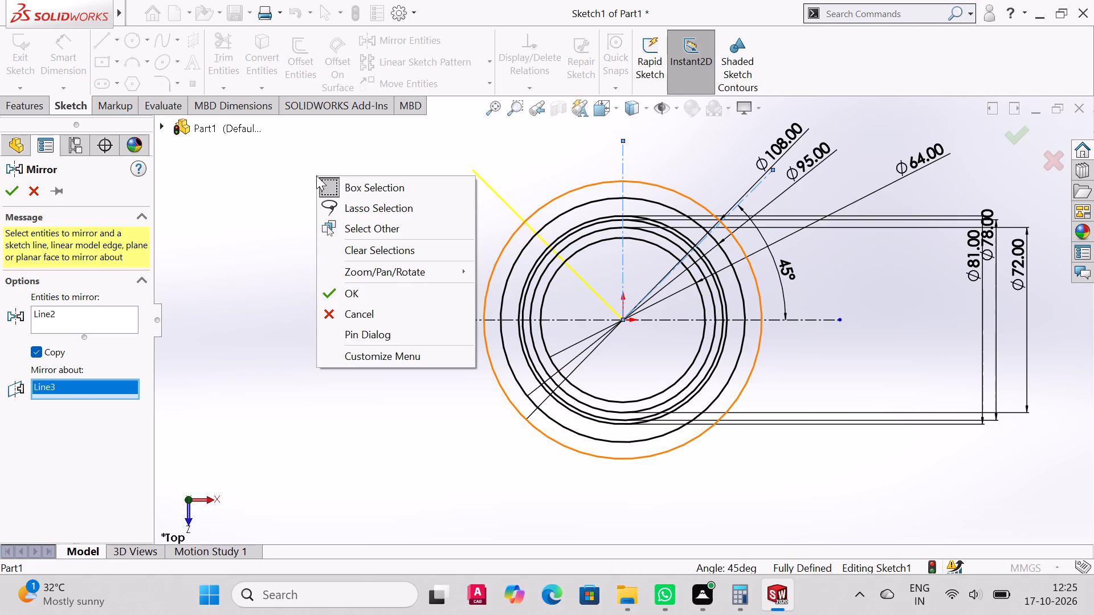
left_click(160, 151)
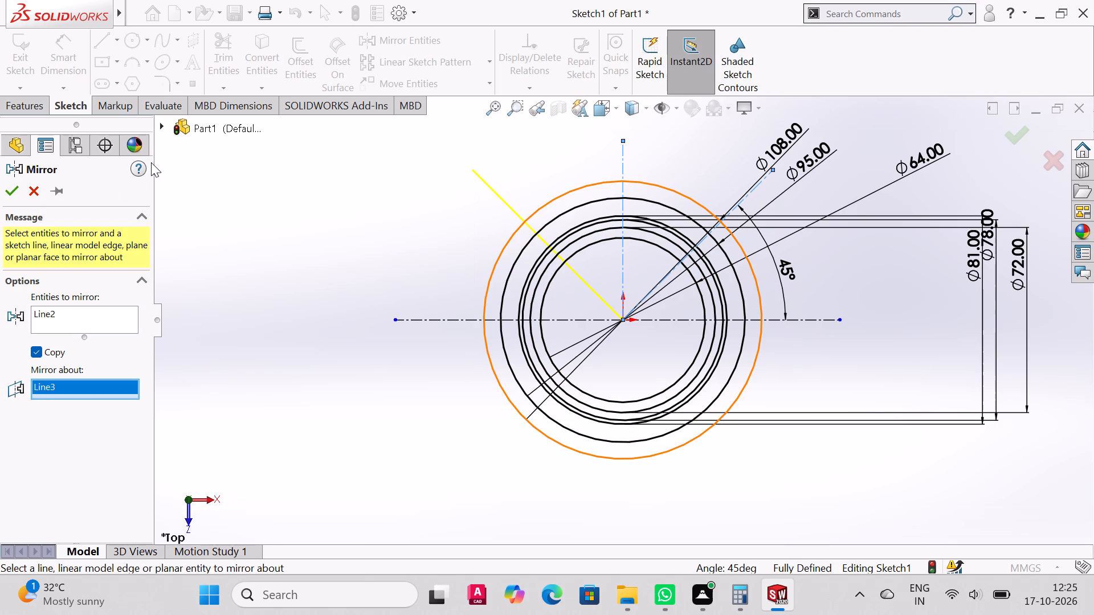
left_click(18, 192)
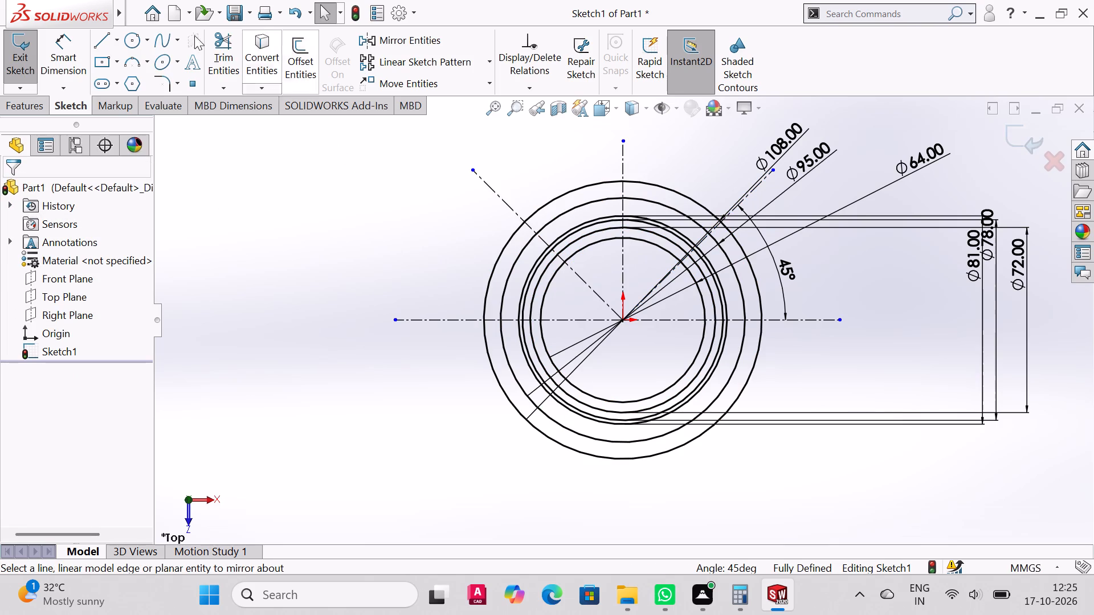
Mirror the upper-left slanted centerline about the horizontal centerline on the negative X side, keeping the original.
left_click(381, 41)
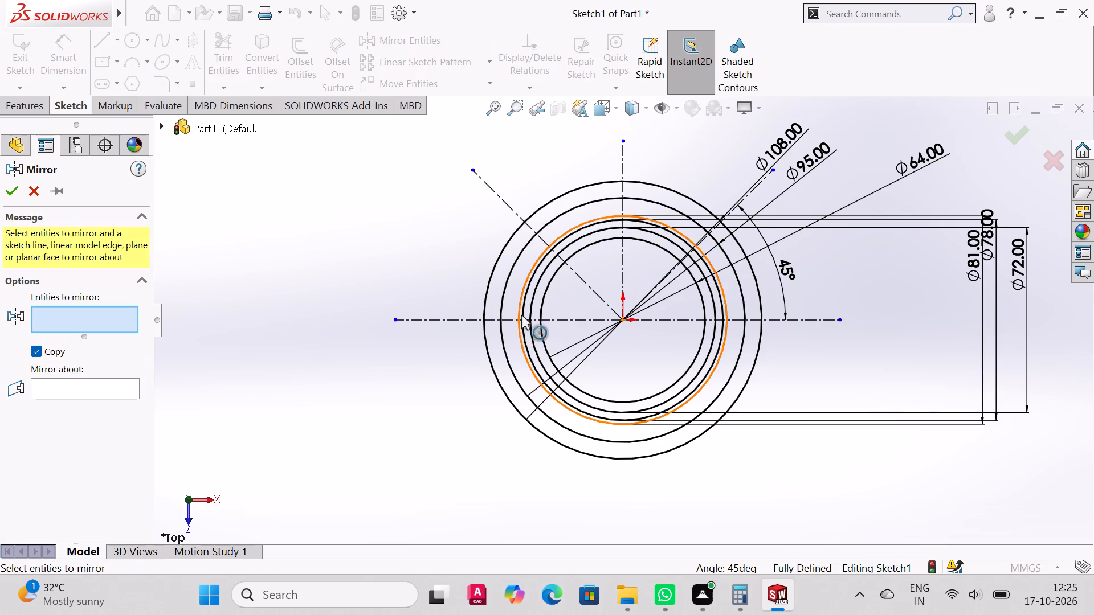
left_click(582, 277)
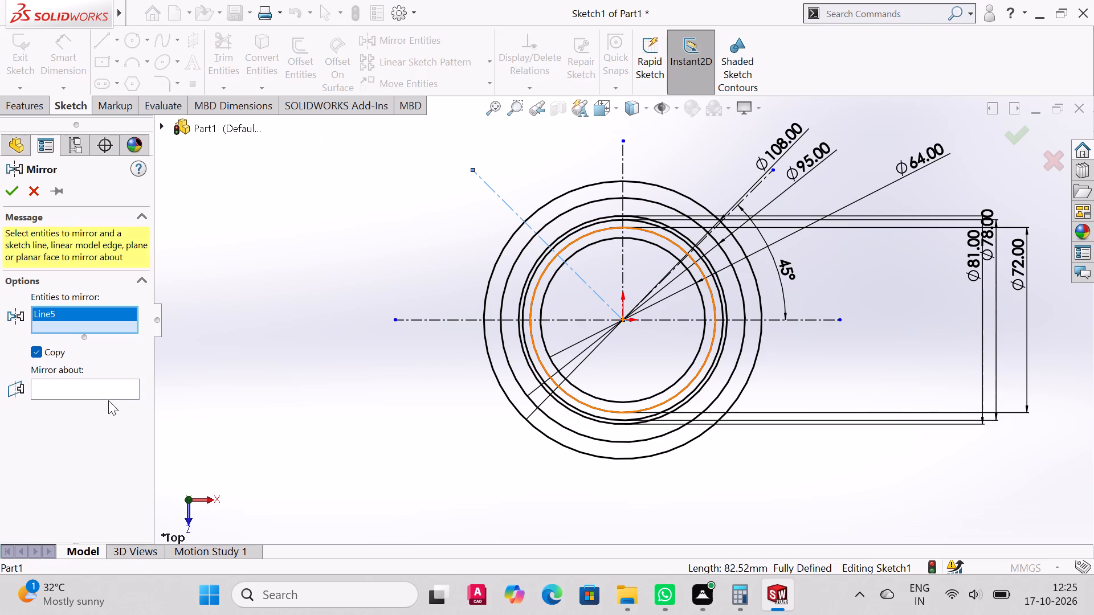
left_click(108, 391)
left_click(435, 320)
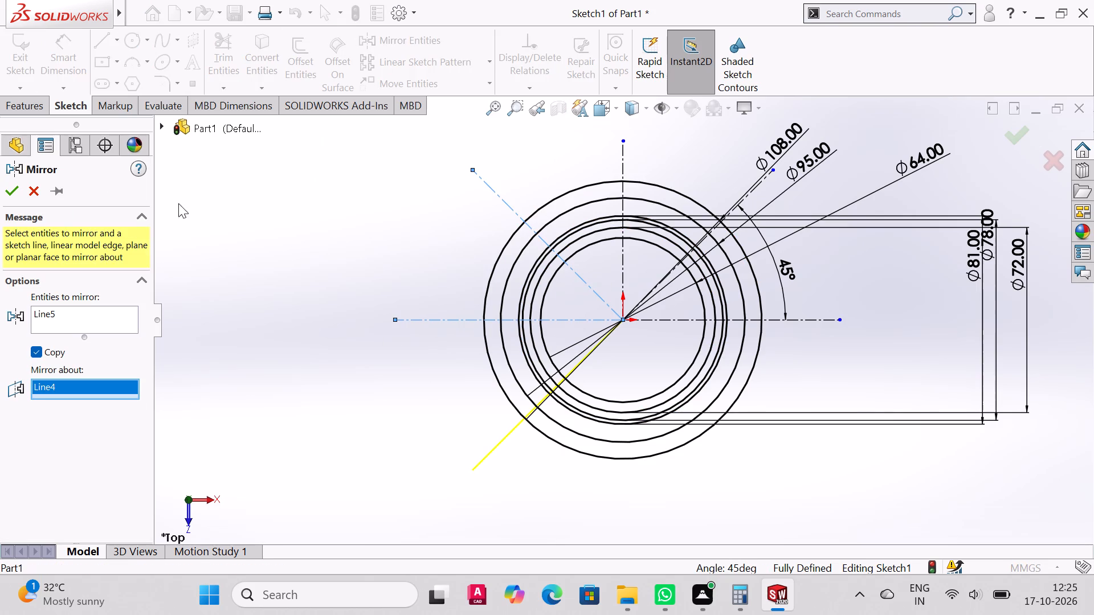
left_click(13, 183)
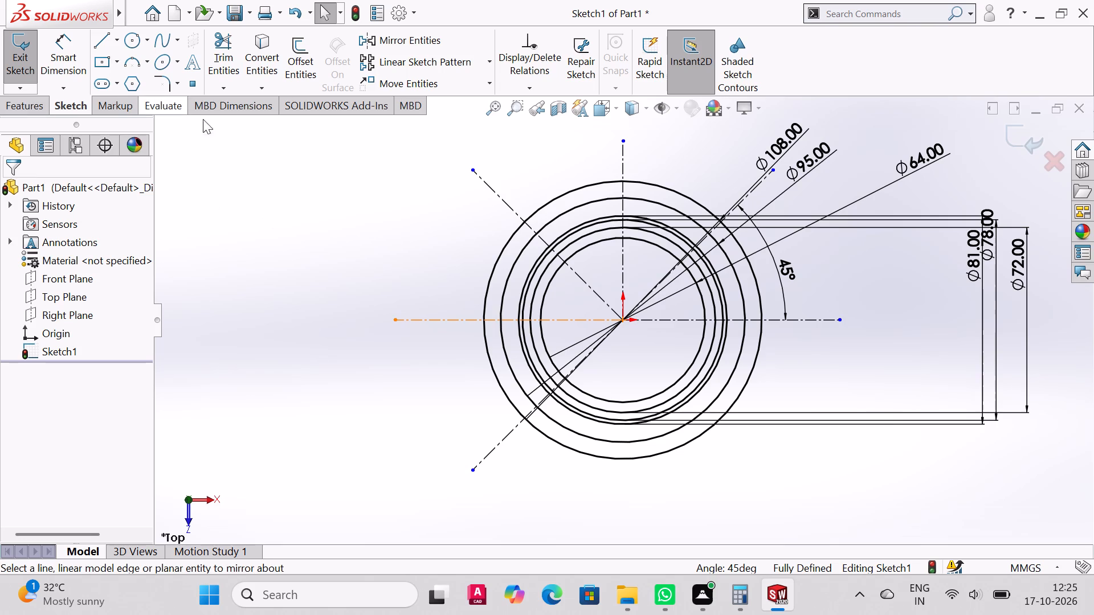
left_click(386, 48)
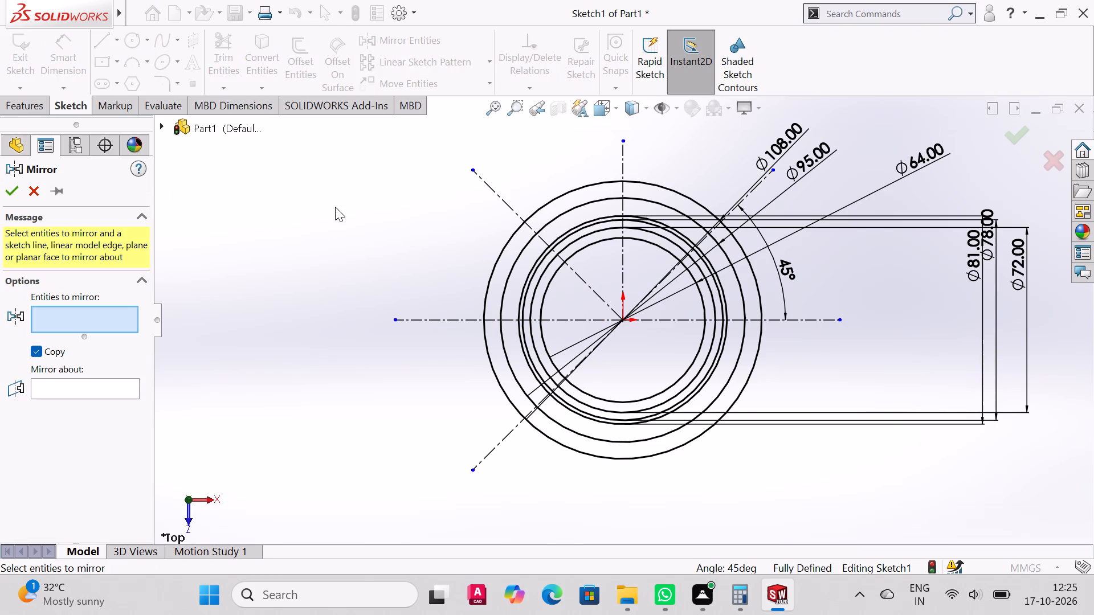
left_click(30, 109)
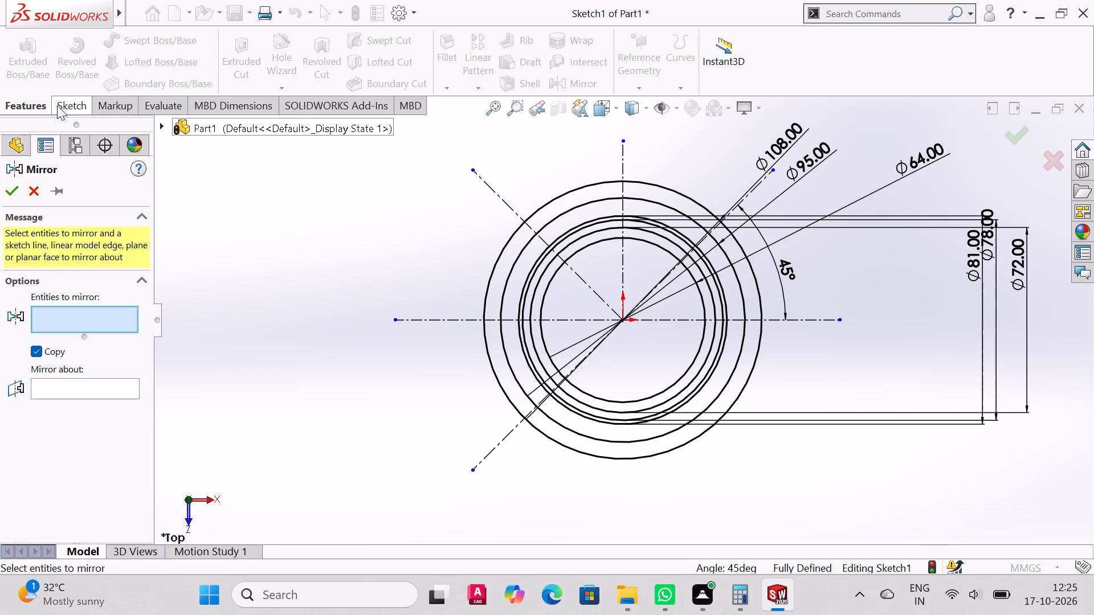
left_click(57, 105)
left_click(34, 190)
Sketch a vertical centerline about 66 mm long from the origin downward, past the outer circle.
left_click(123, 43)
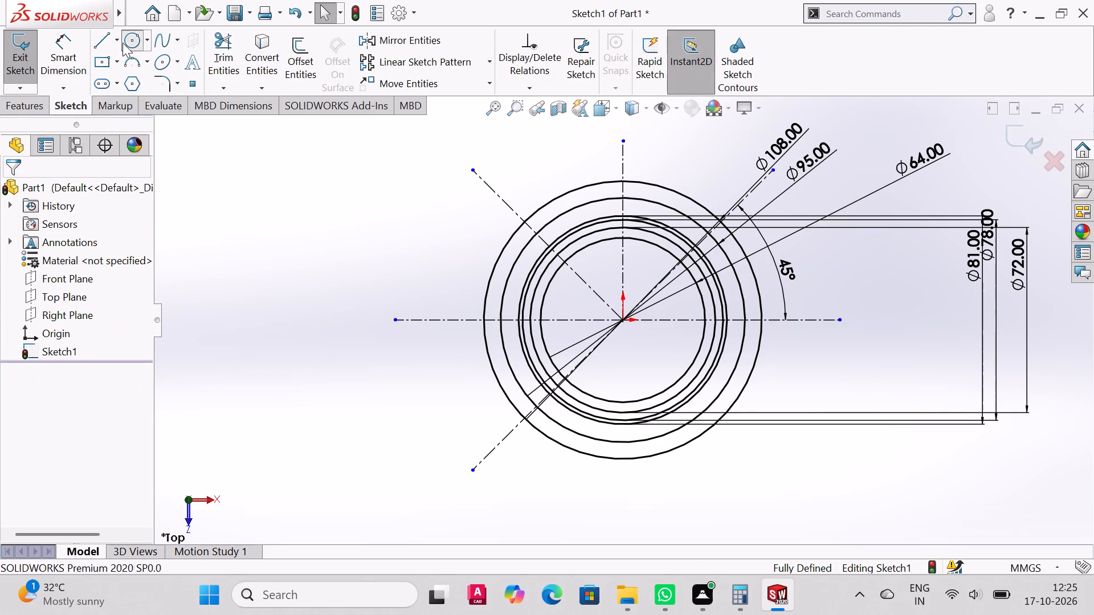
left_click(120, 42)
left_click(107, 85)
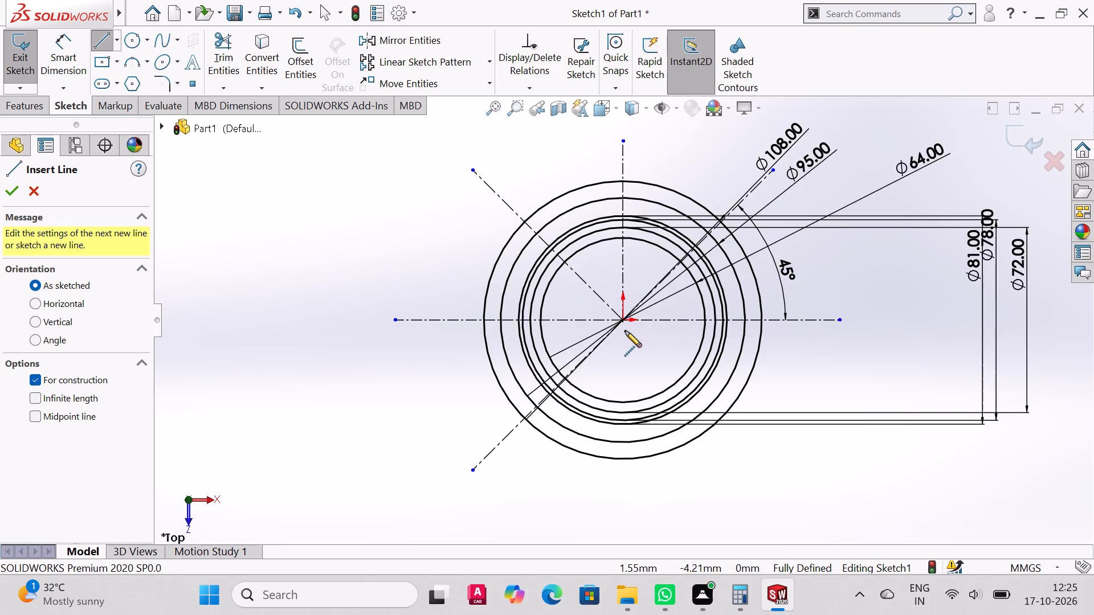
left_click(621, 322)
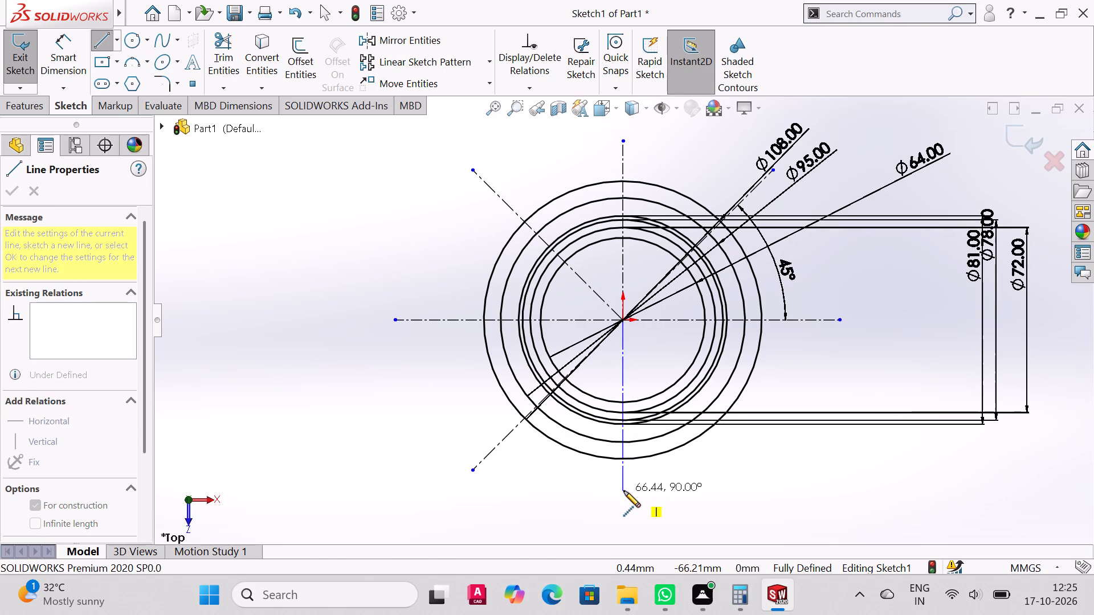
left_click(624, 491)
right_click(624, 491)
left_click(700, 389)
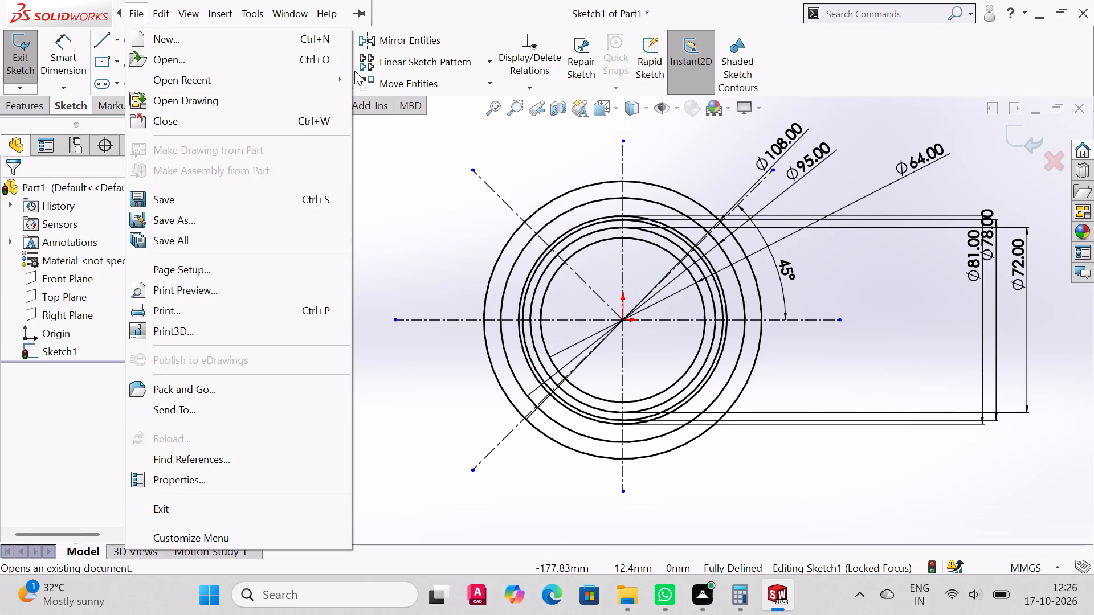
Mirror the lower-left slanted centerline about the lower vertical centerline, keeping the original.
left_click(386, 42)
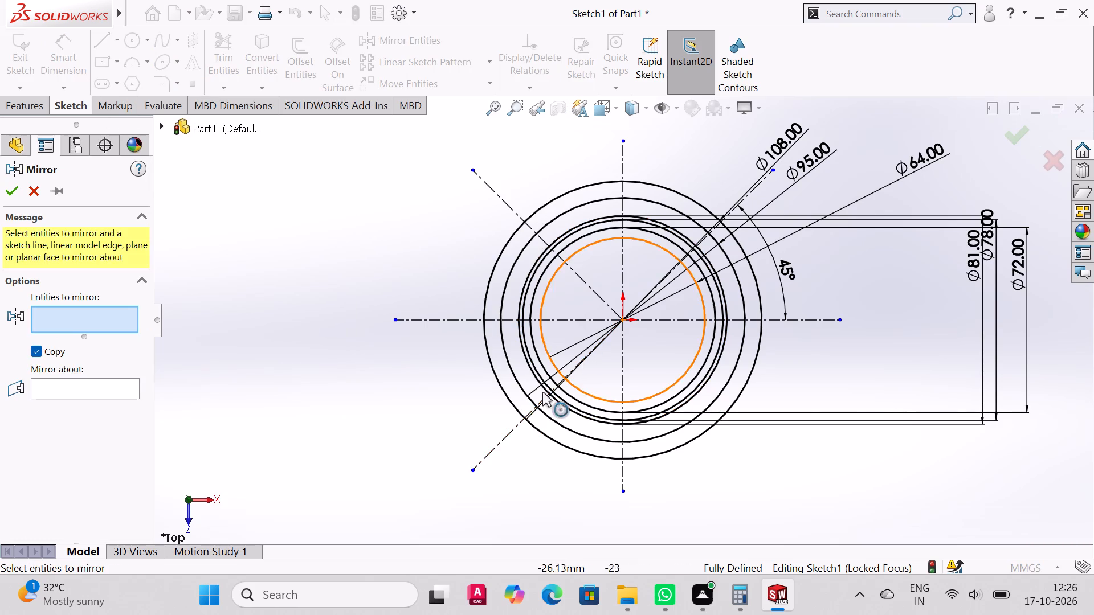
left_click(503, 440)
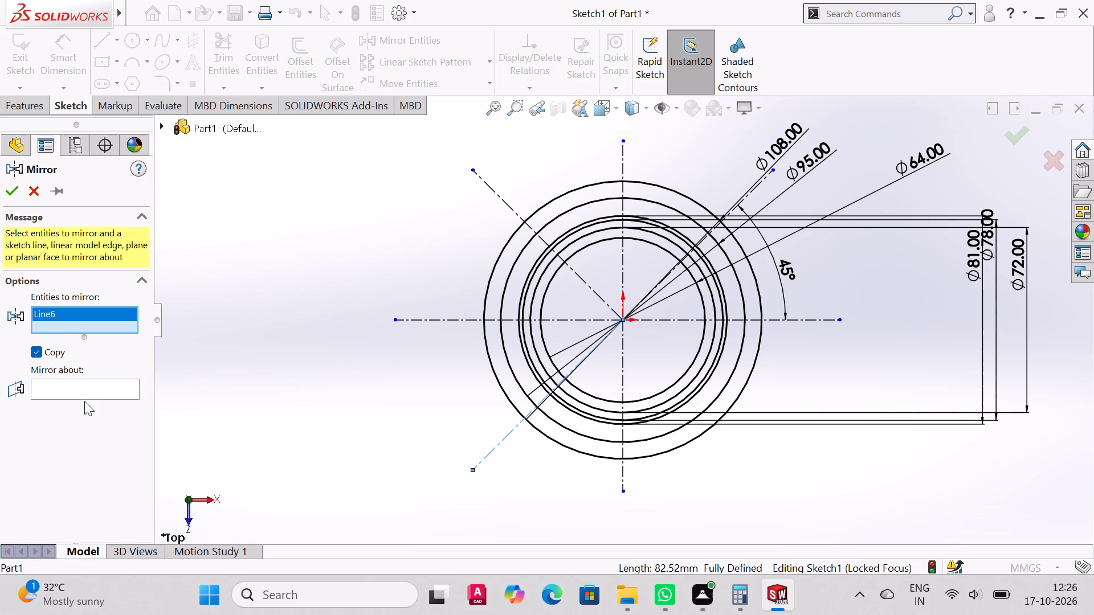
left_click(84, 401)
left_click(87, 396)
left_click(88, 393)
left_click(88, 389)
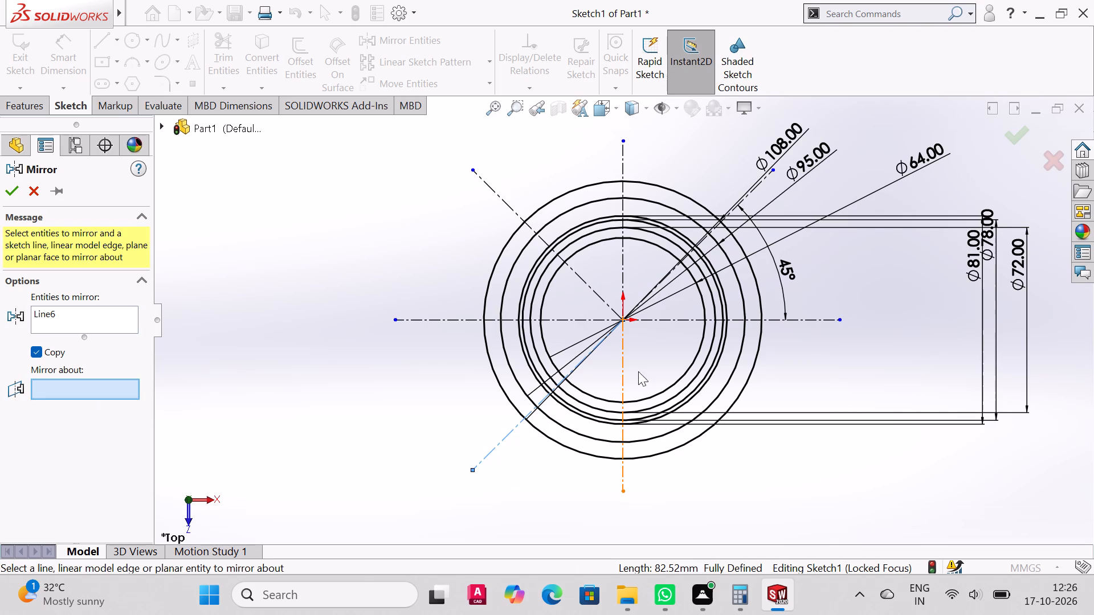
left_click(622, 365)
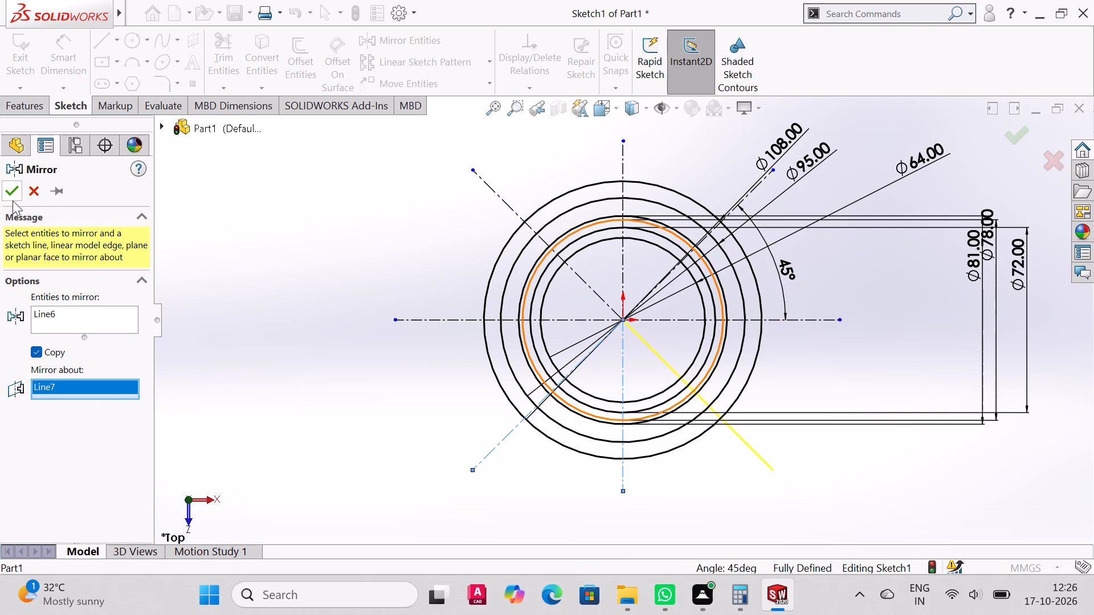
left_click(13, 200)
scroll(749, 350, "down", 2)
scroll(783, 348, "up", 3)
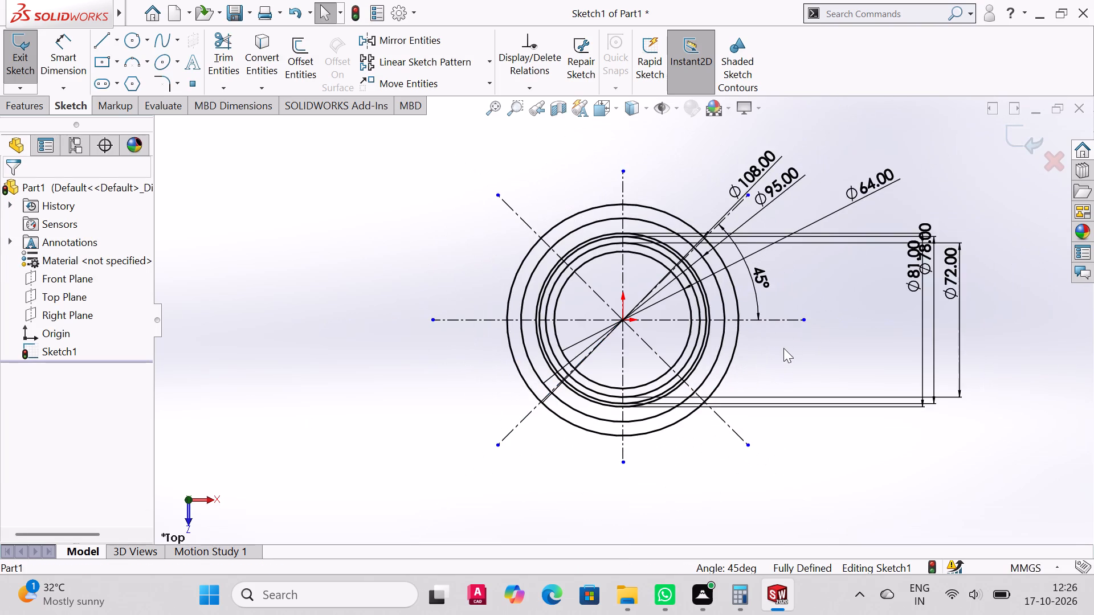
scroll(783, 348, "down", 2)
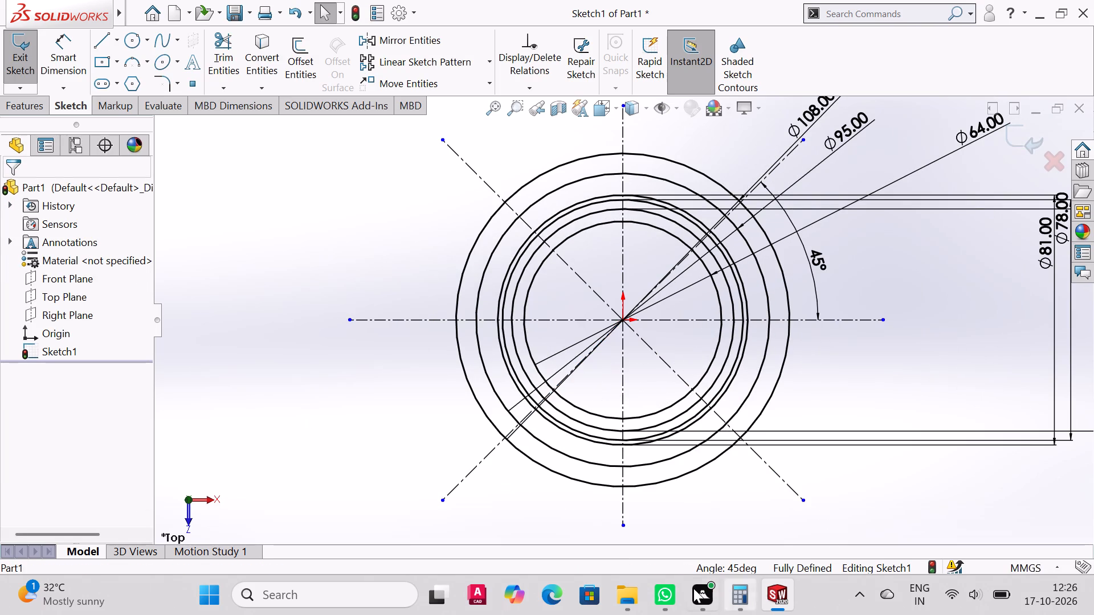
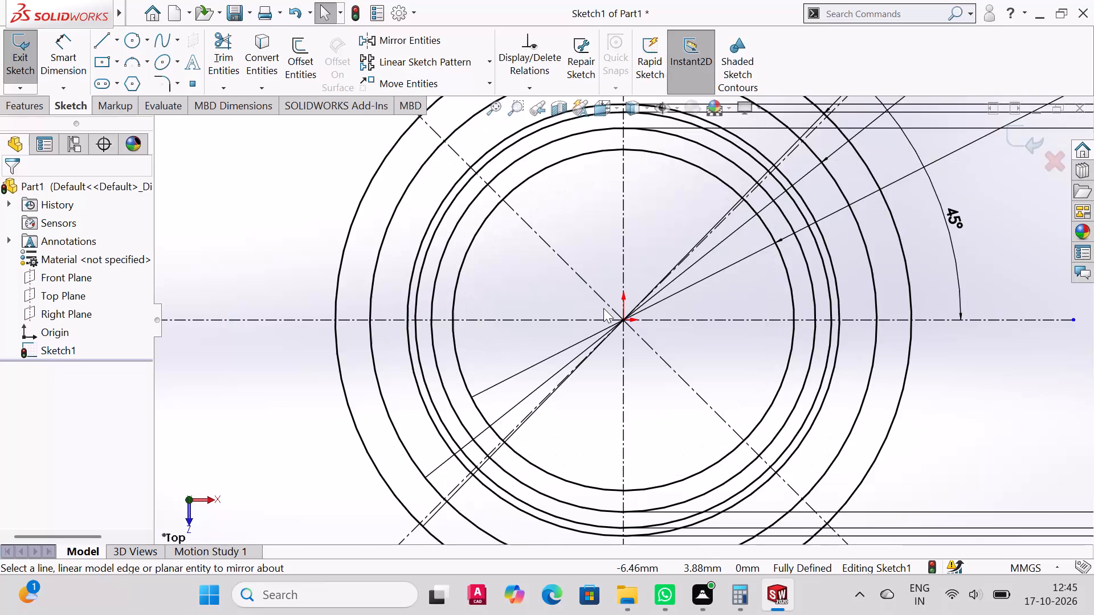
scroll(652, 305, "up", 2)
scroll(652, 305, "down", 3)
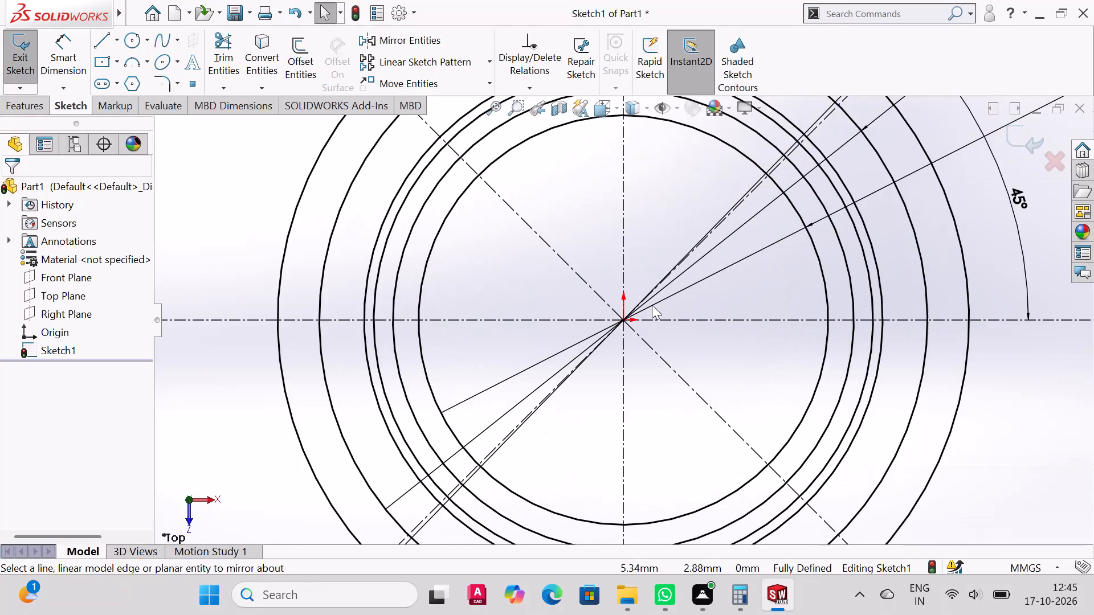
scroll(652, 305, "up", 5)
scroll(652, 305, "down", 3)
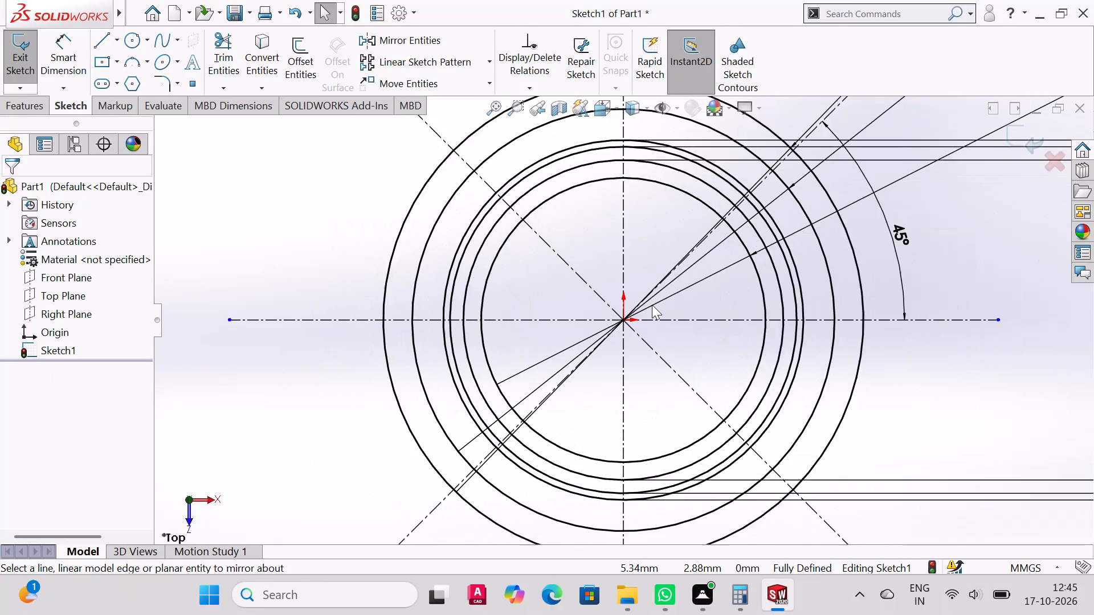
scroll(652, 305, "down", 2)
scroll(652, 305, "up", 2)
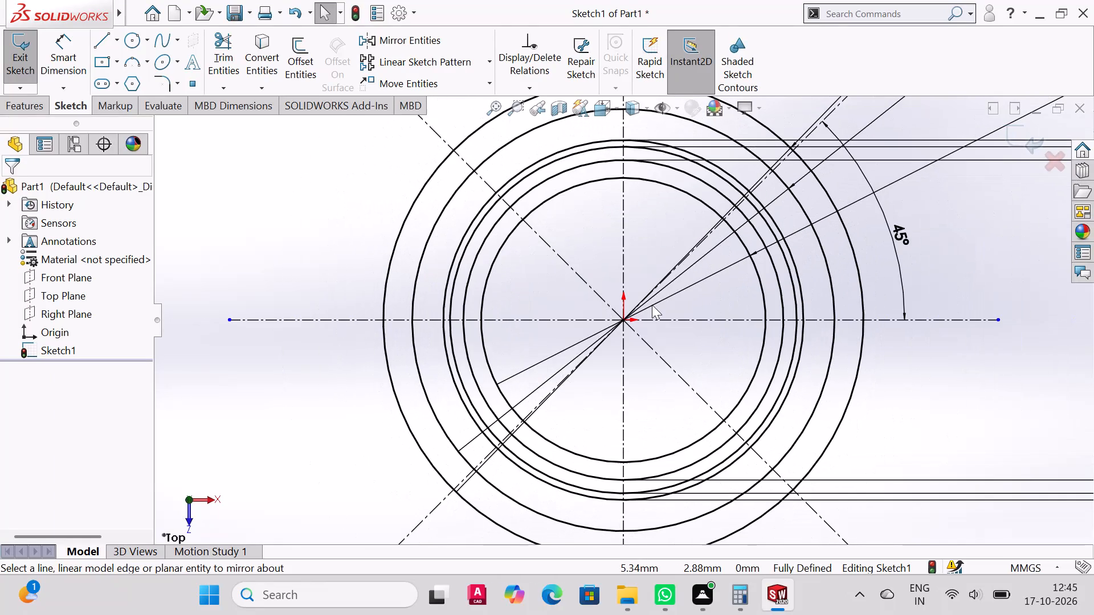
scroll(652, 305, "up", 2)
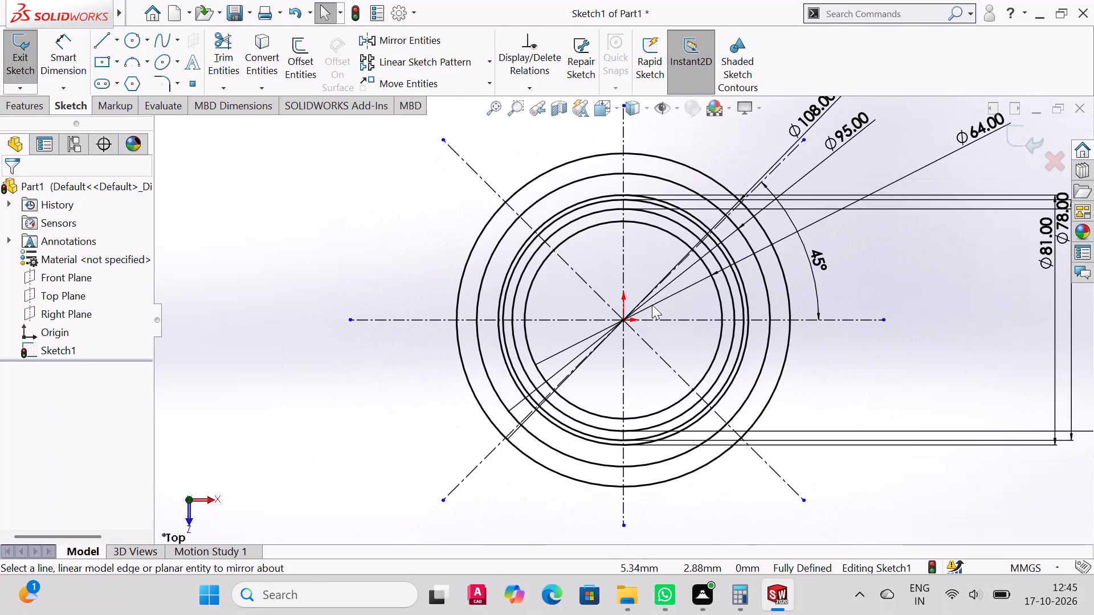
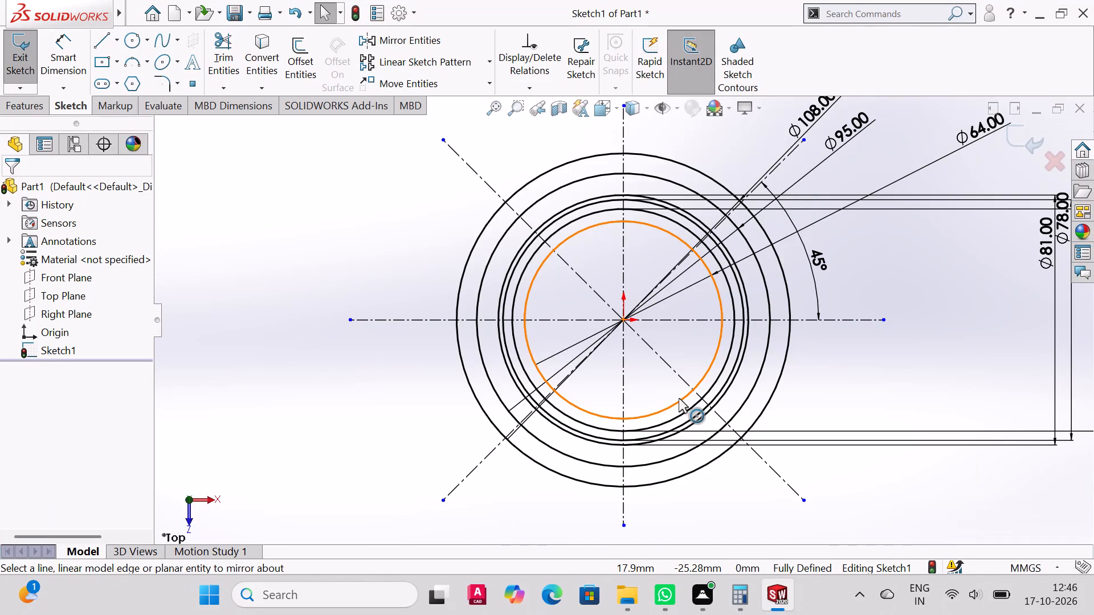
Switch to Calculator and add 59 and 59, closing it out of the way when done.
scroll(1022, 280, "down", 2)
scroll(1020, 342, "up", 3)
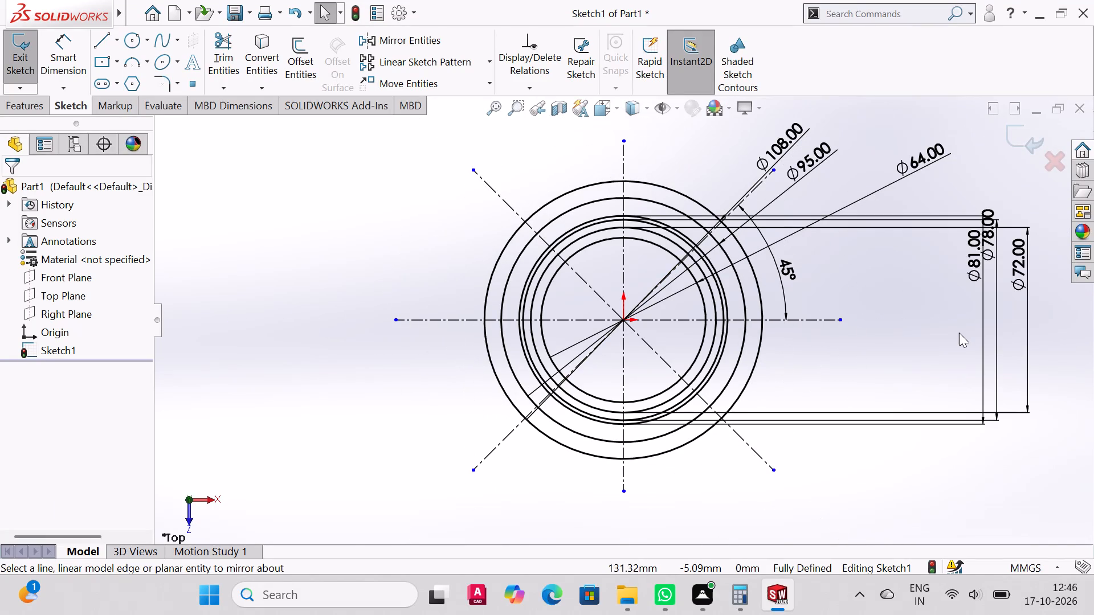
scroll(959, 333, "up", 1)
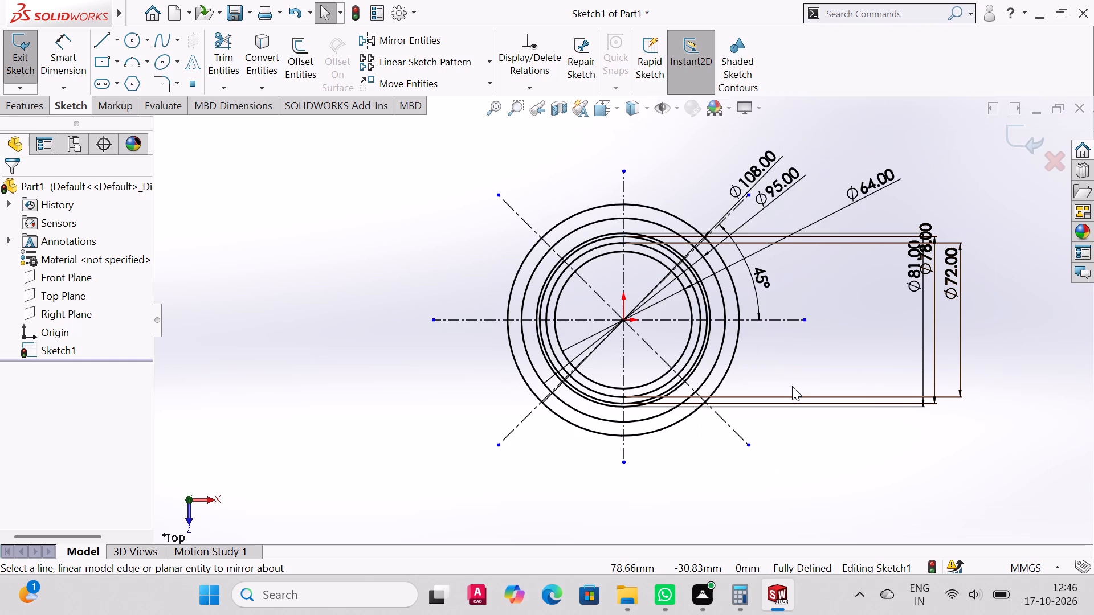
left_click(741, 597)
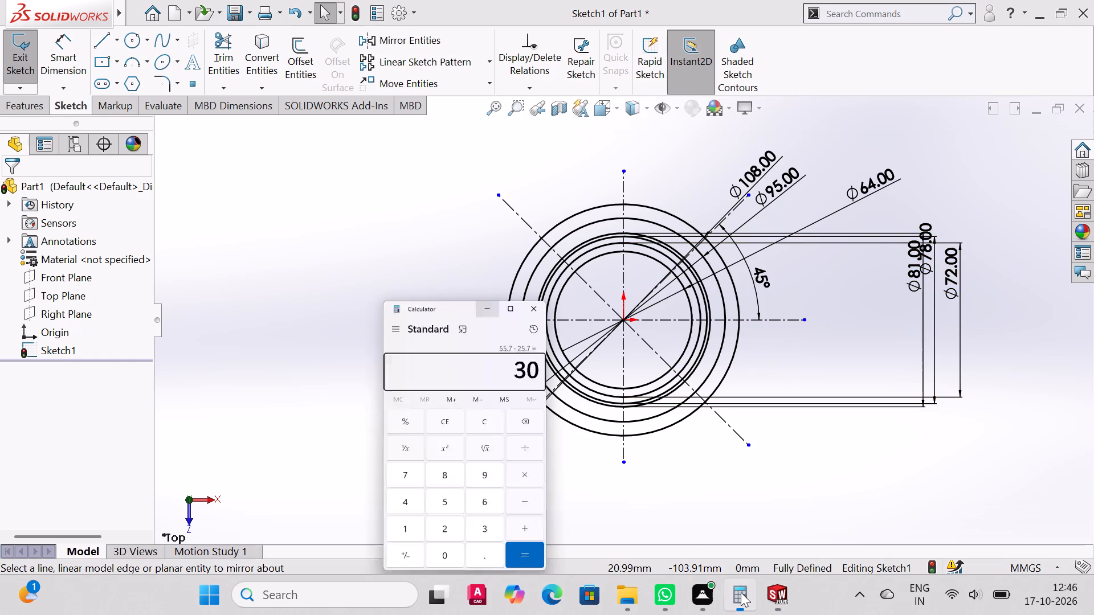
key("Escape")
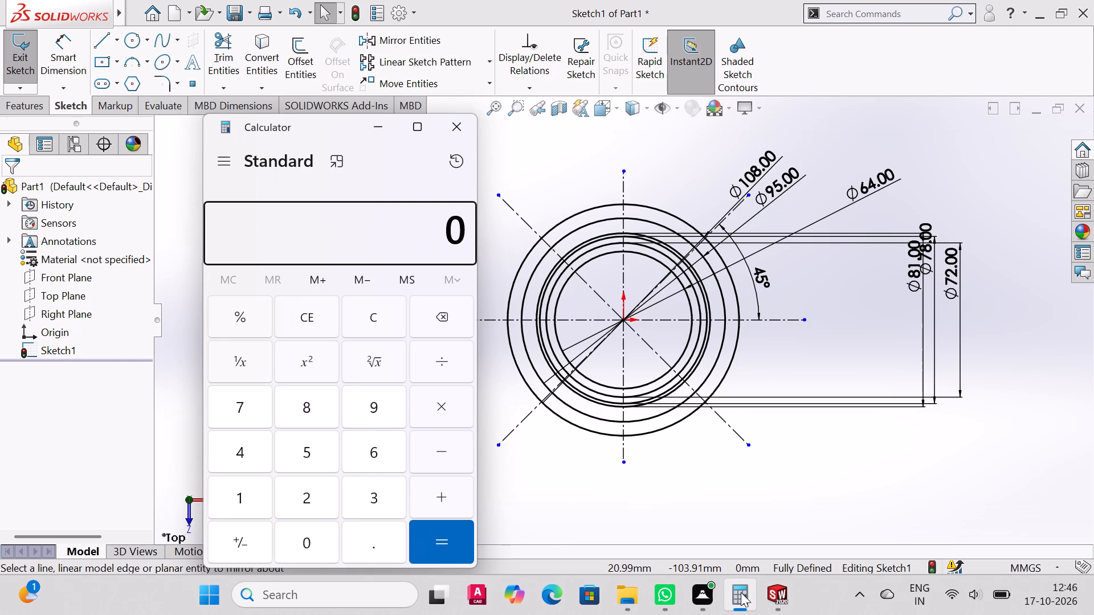
type("59")
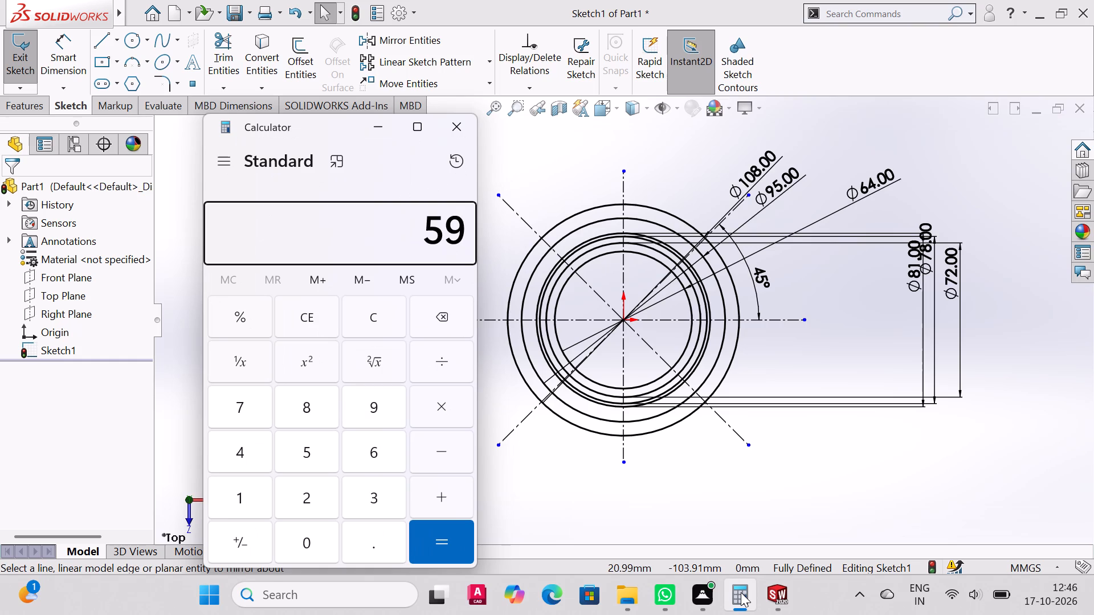
key("shift+plus")
type("59")
key("Return")
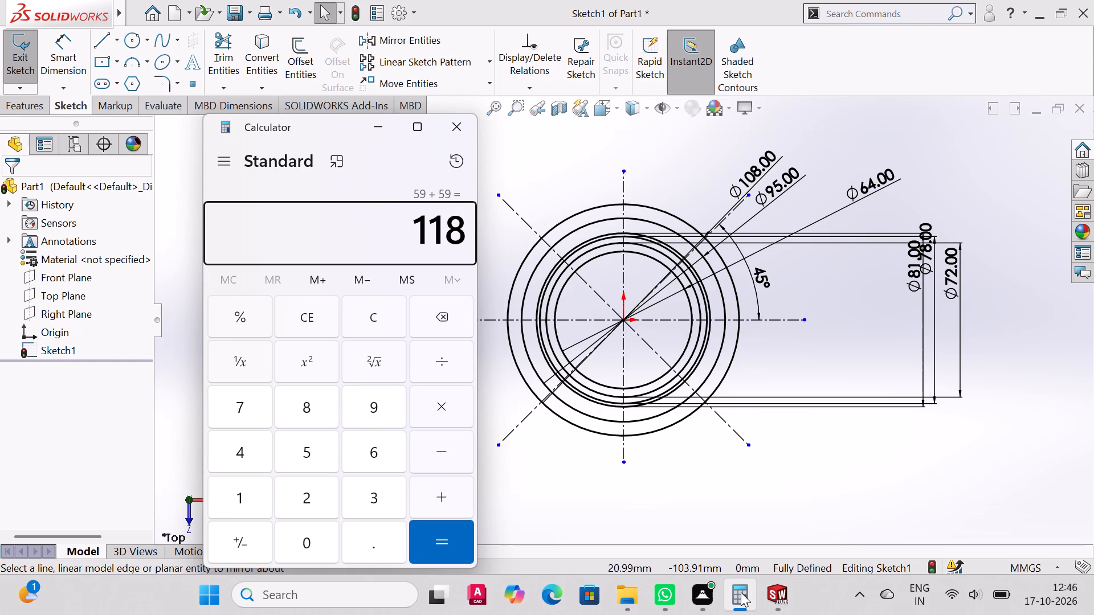
left_click(382, 128)
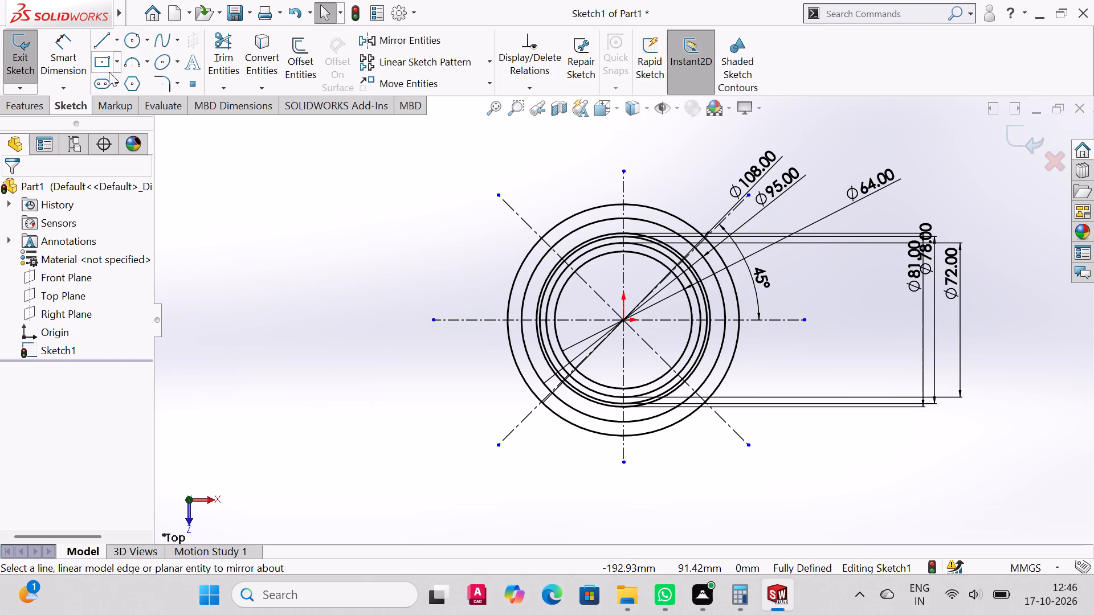
Sketch a circle about 149 mm in diameter centred on the origin, outside the existing concentric circles.
left_click(143, 40)
left_click(128, 36)
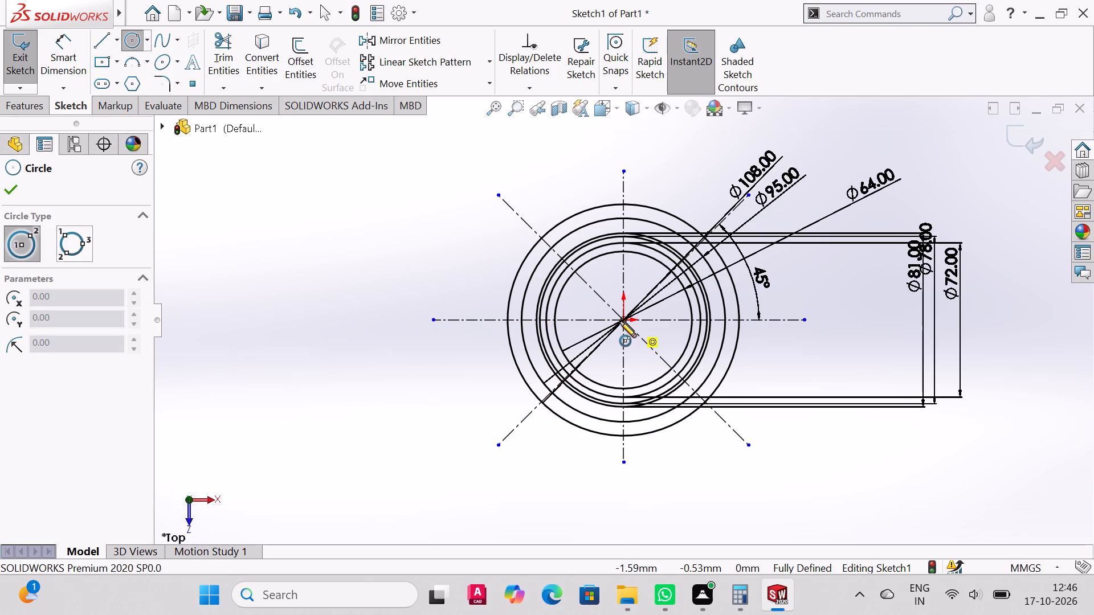
left_click(620, 321)
left_click(758, 406)
right_click(758, 406)
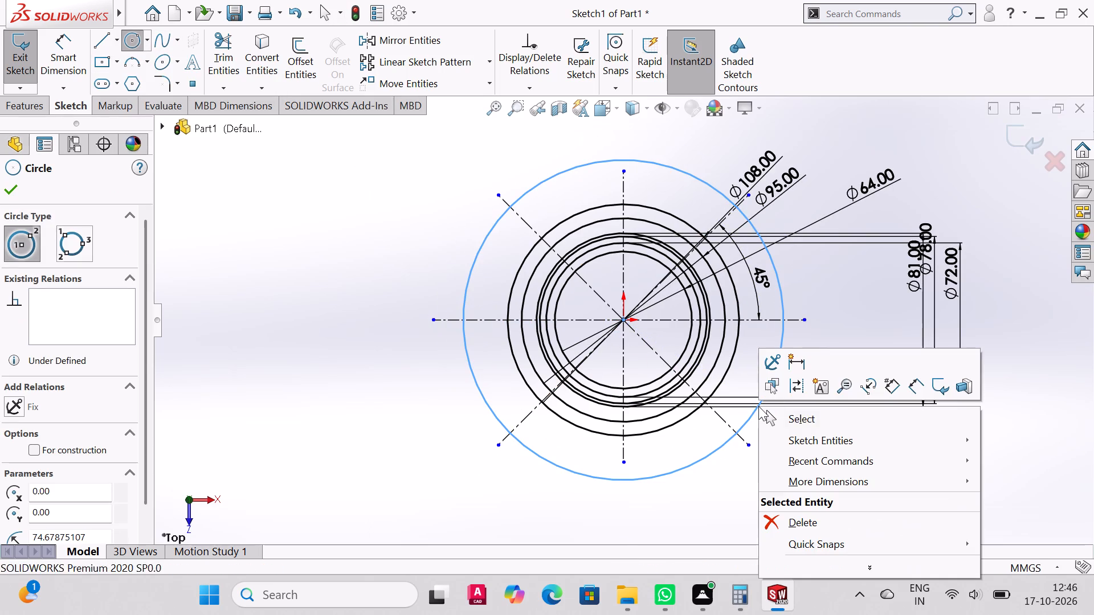
left_click(807, 419)
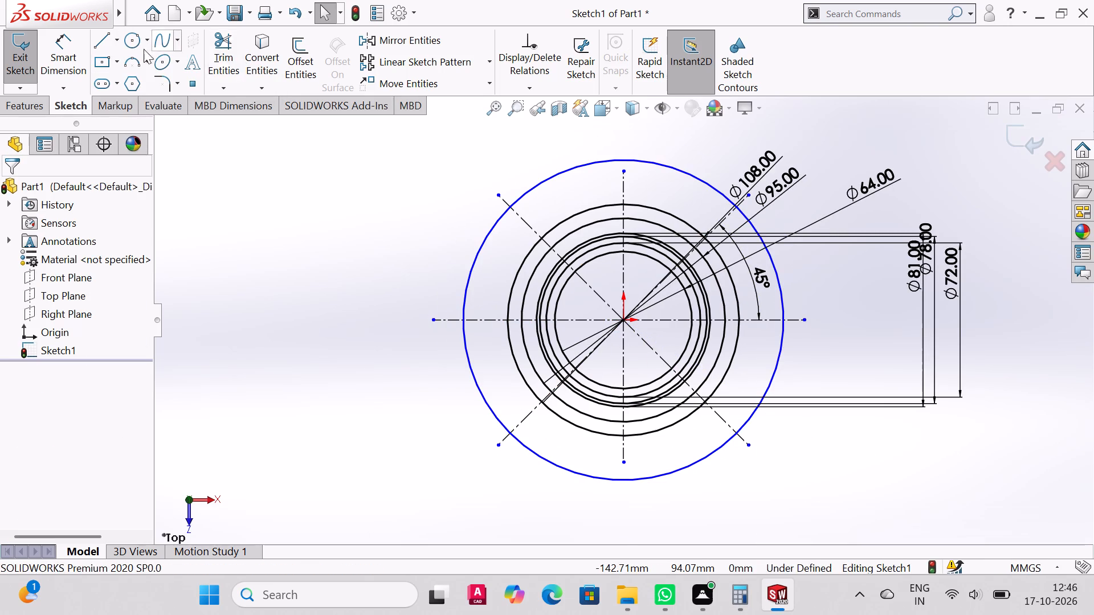
Dimension the new outermost circle's diameter to 118 mm.
left_click(70, 52)
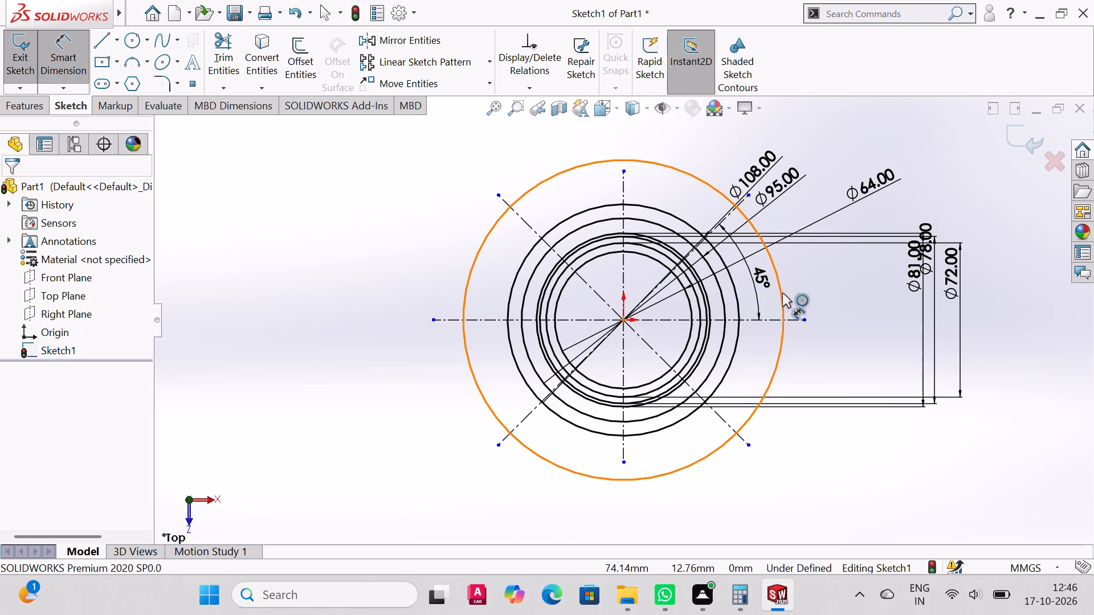
left_click(782, 293)
left_click(925, 203)
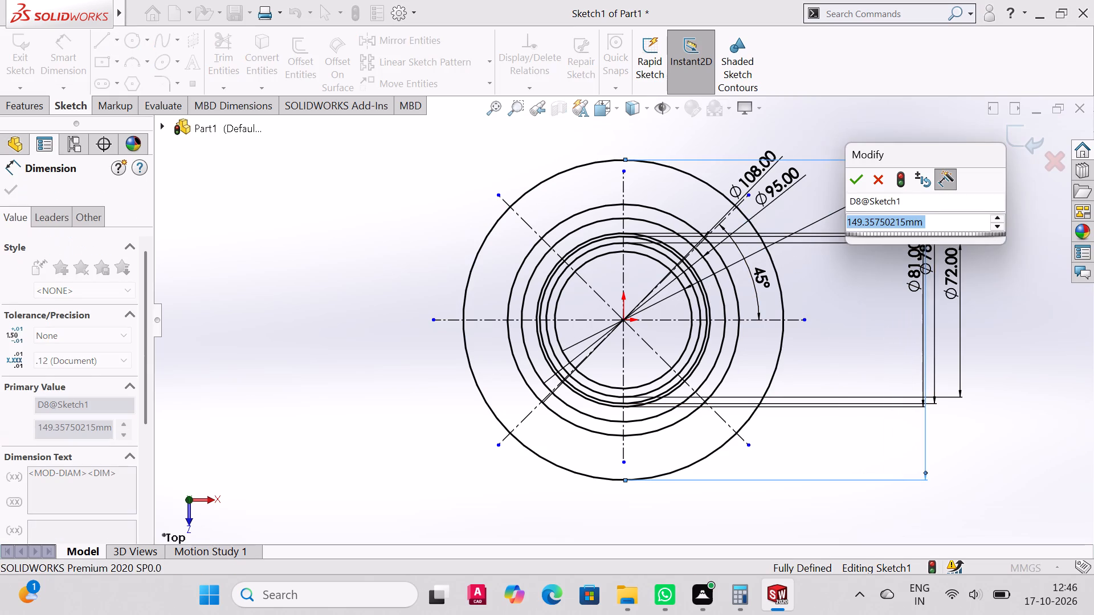
type("119")
key("BackSpace")
key("8")
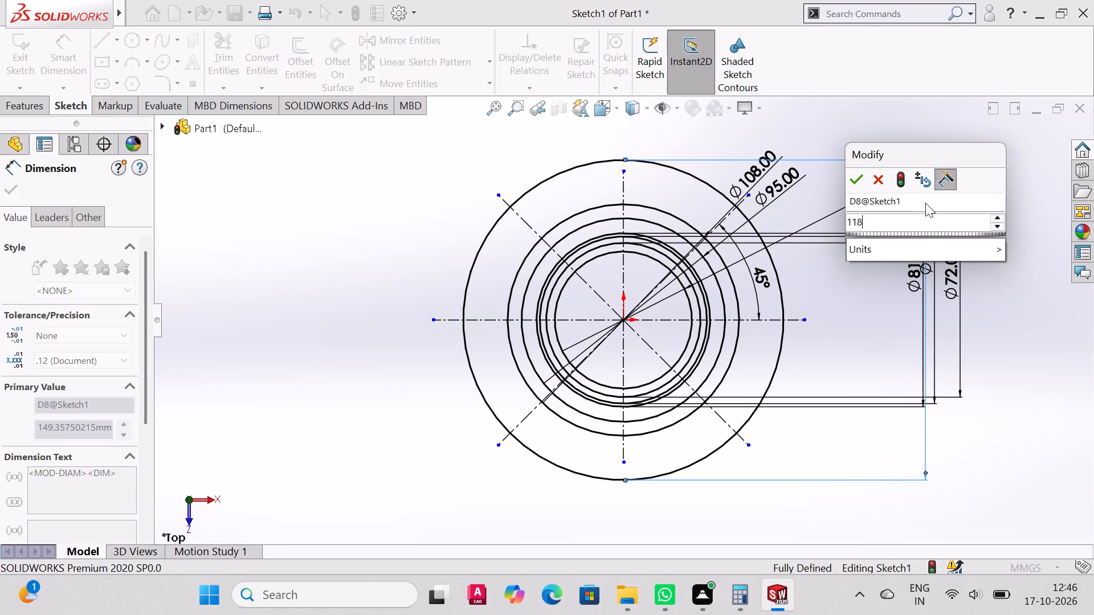
key("Return")
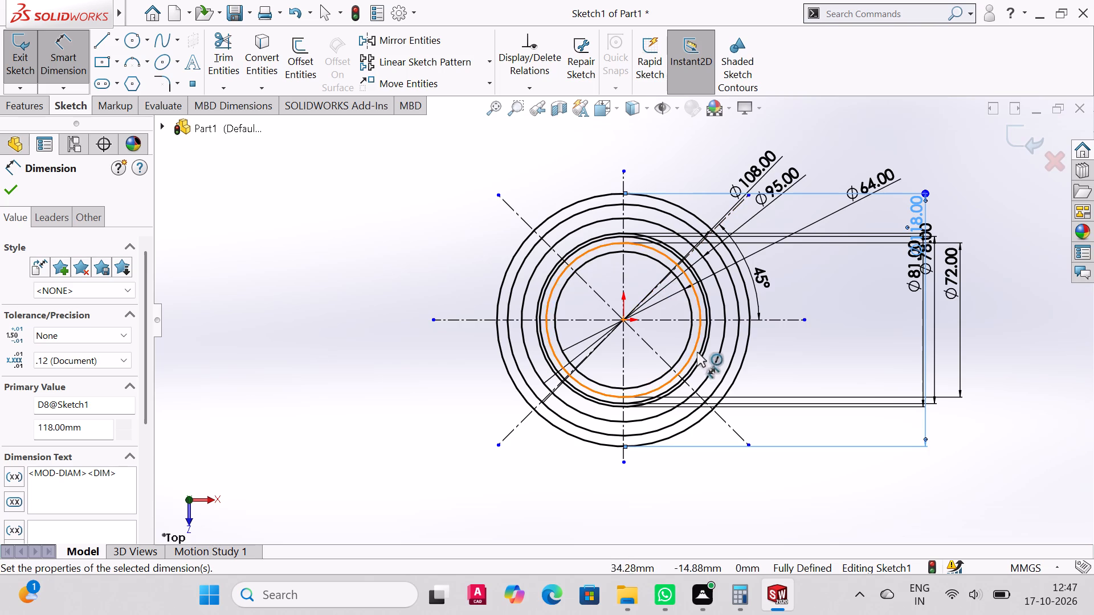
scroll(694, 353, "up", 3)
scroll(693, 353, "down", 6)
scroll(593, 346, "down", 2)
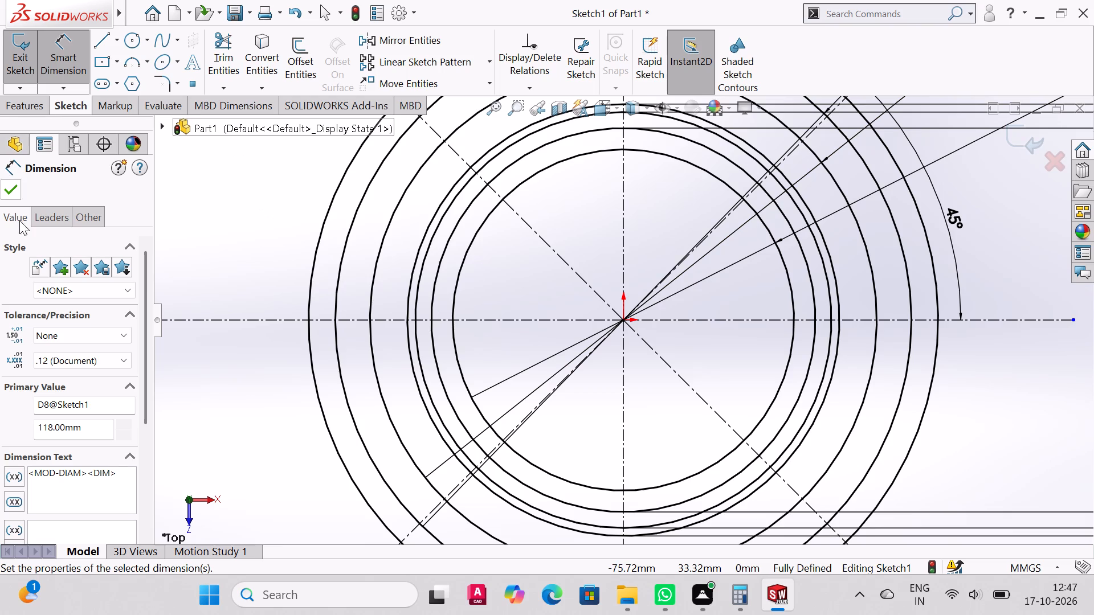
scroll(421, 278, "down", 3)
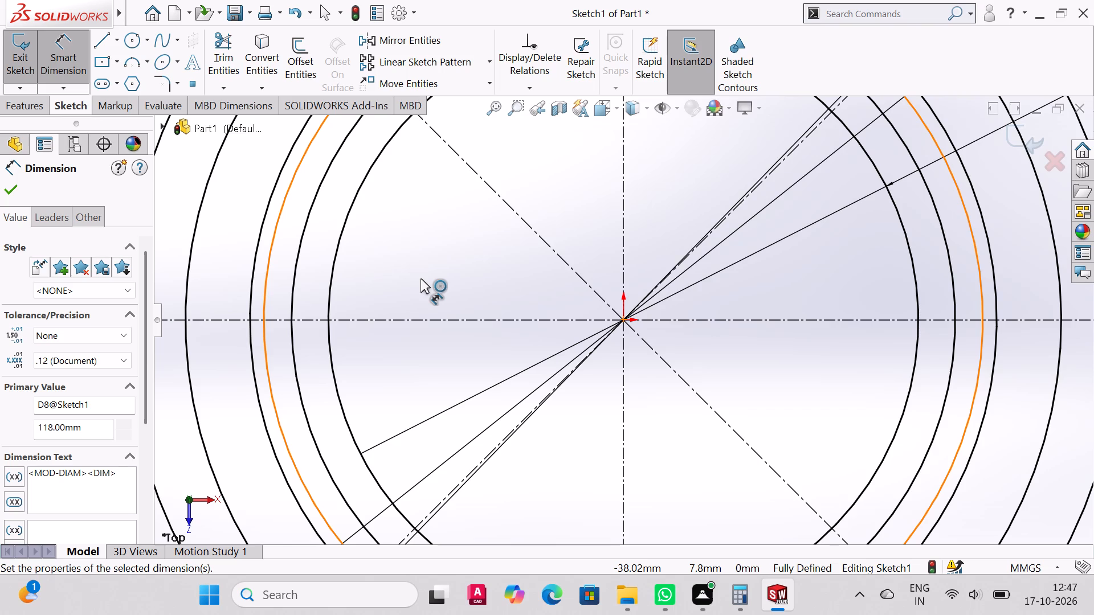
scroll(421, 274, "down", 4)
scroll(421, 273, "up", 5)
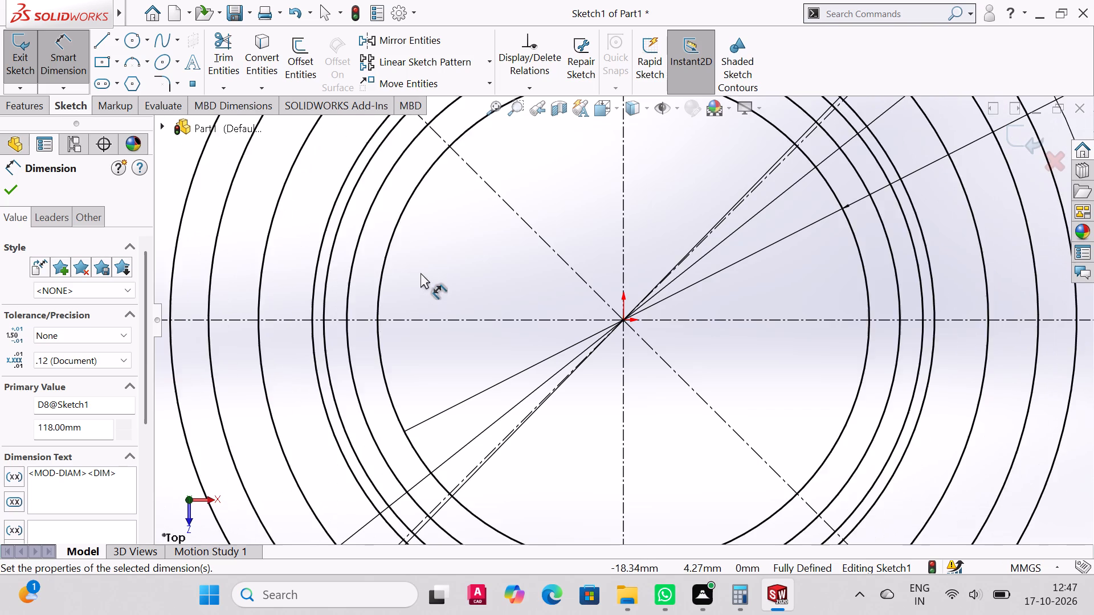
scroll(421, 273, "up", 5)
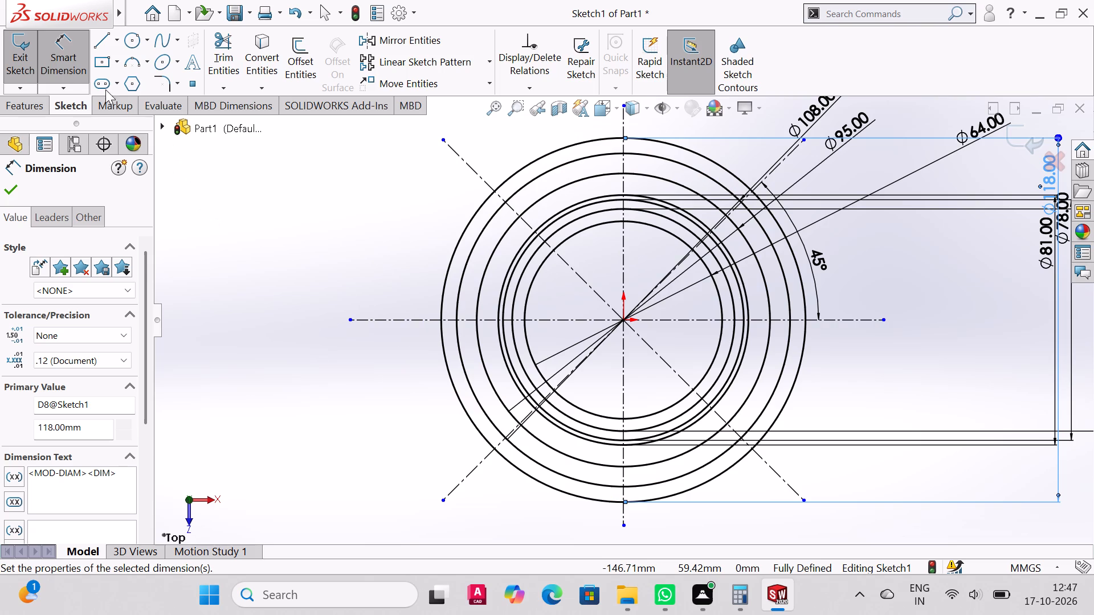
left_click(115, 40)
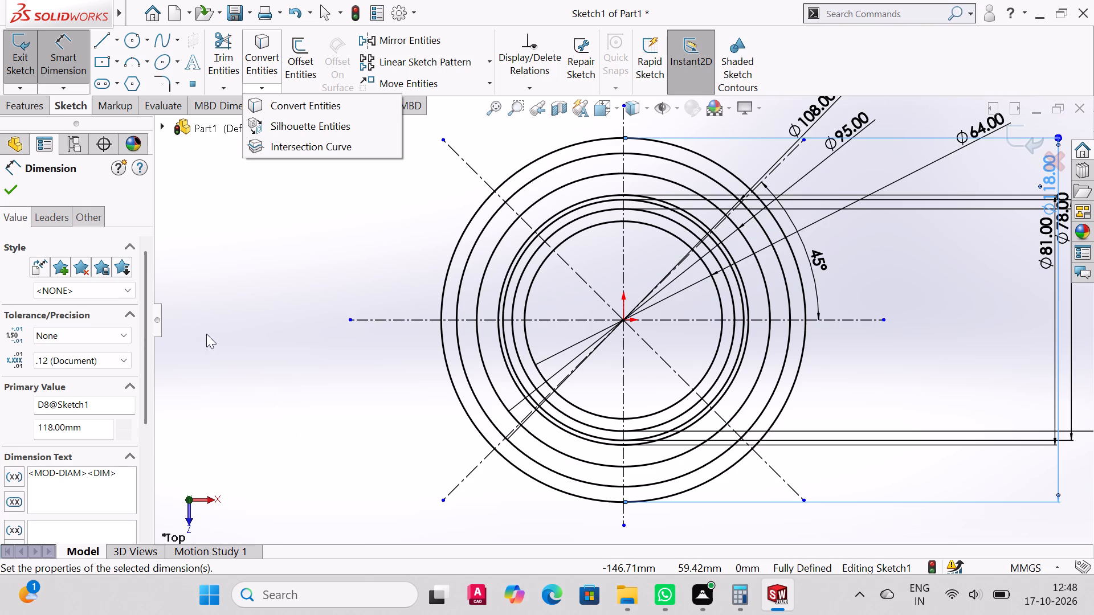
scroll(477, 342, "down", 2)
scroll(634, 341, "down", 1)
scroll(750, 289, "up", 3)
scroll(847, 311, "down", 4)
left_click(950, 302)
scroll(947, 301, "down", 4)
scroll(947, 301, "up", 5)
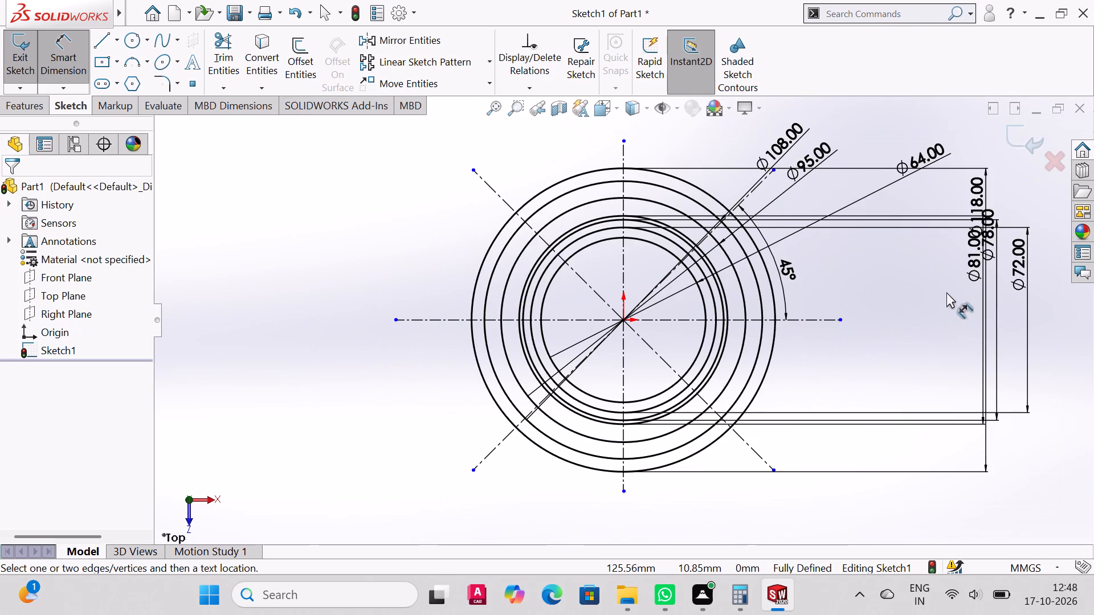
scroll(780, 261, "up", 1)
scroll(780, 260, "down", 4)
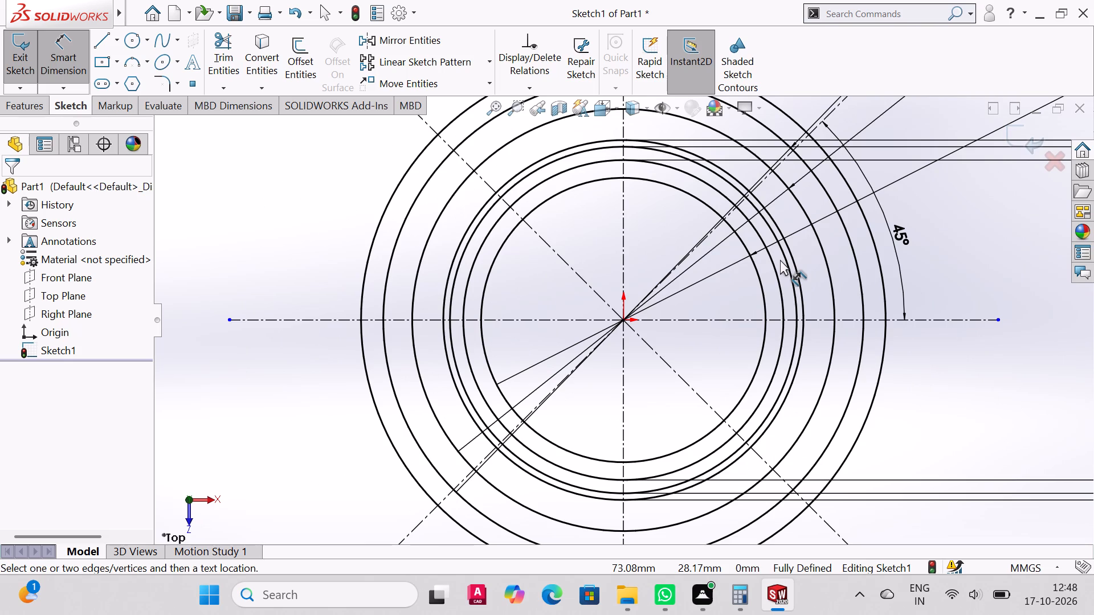
Move the Ø81 and Ø118 dimensions closer to the circles so their labels no longer overlap the Ø78 dimension.
scroll(870, 239, "up", 3)
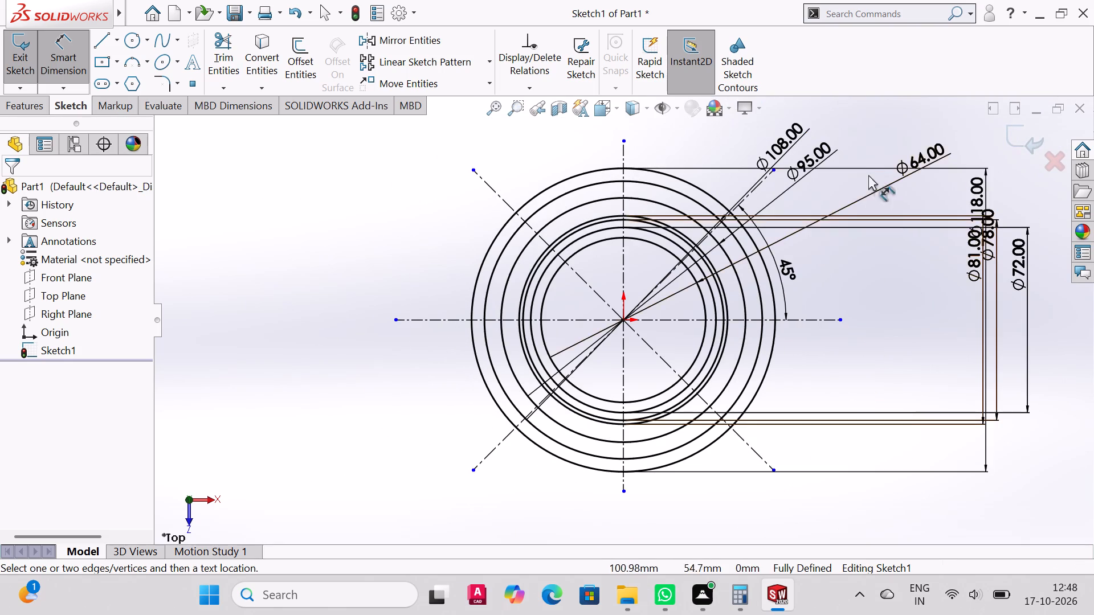
left_click_drag(981, 190, 964, 150)
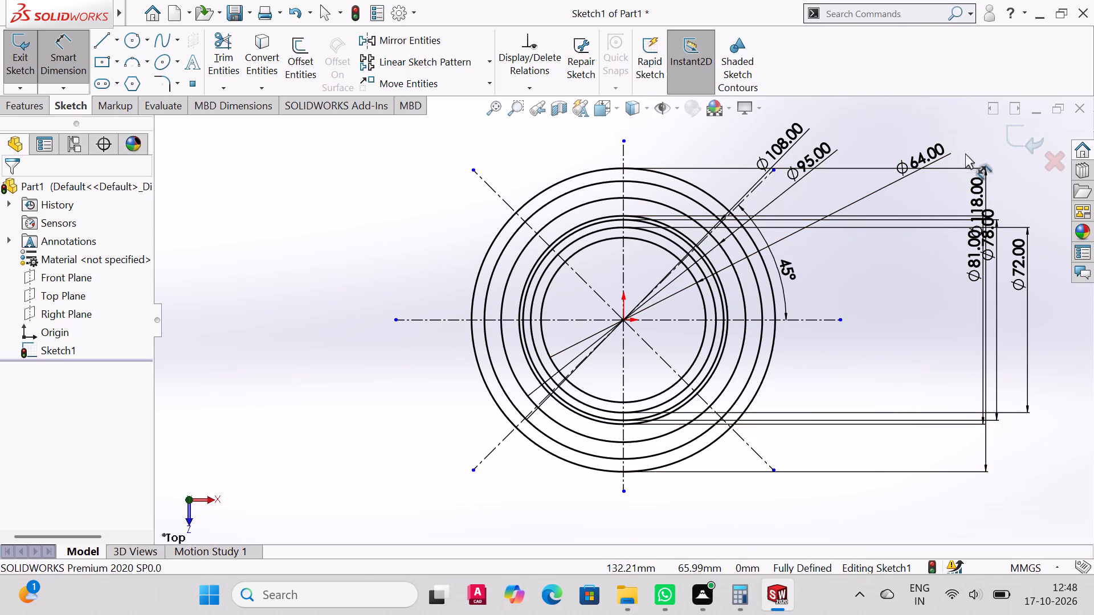
left_click_drag(979, 190, 917, 235)
left_click_drag(969, 266, 897, 280)
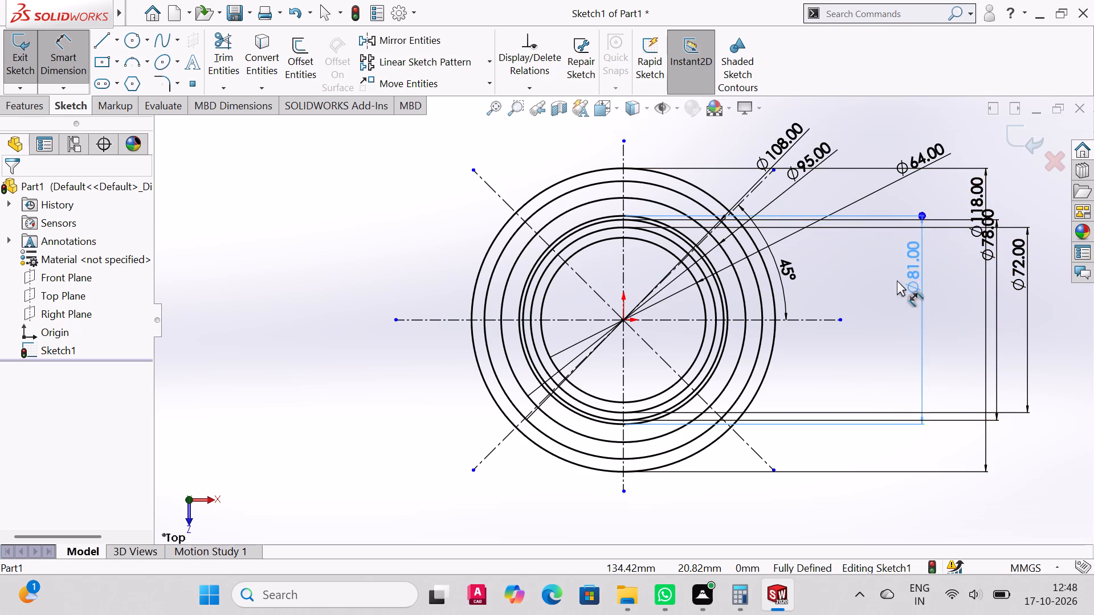
left_click_drag(897, 280, 895, 281)
left_click_drag(978, 186, 944, 199)
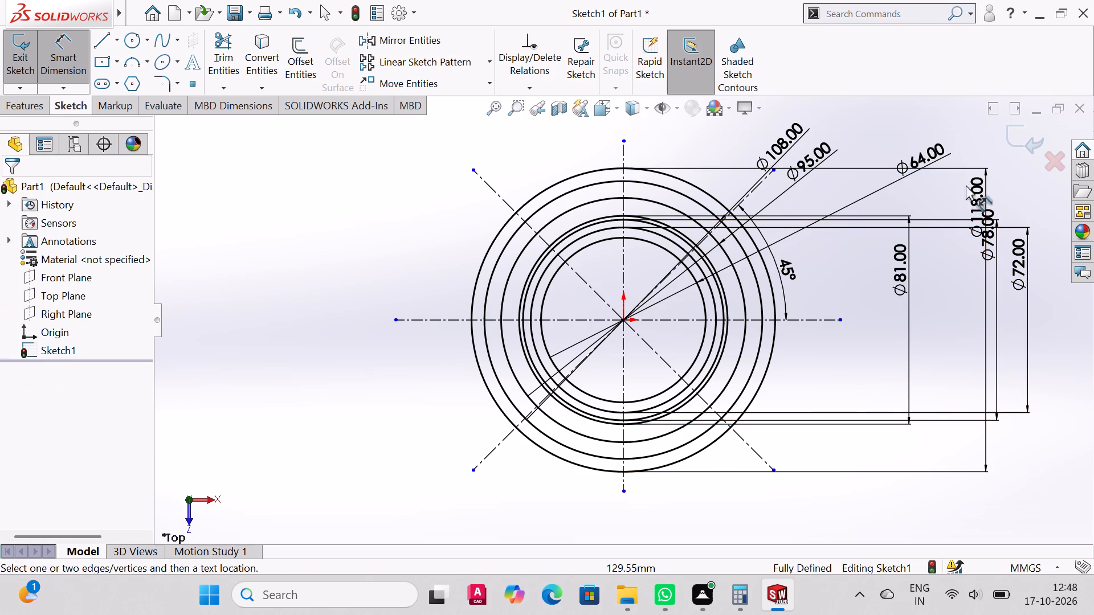
left_click_drag(975, 201, 942, 215)
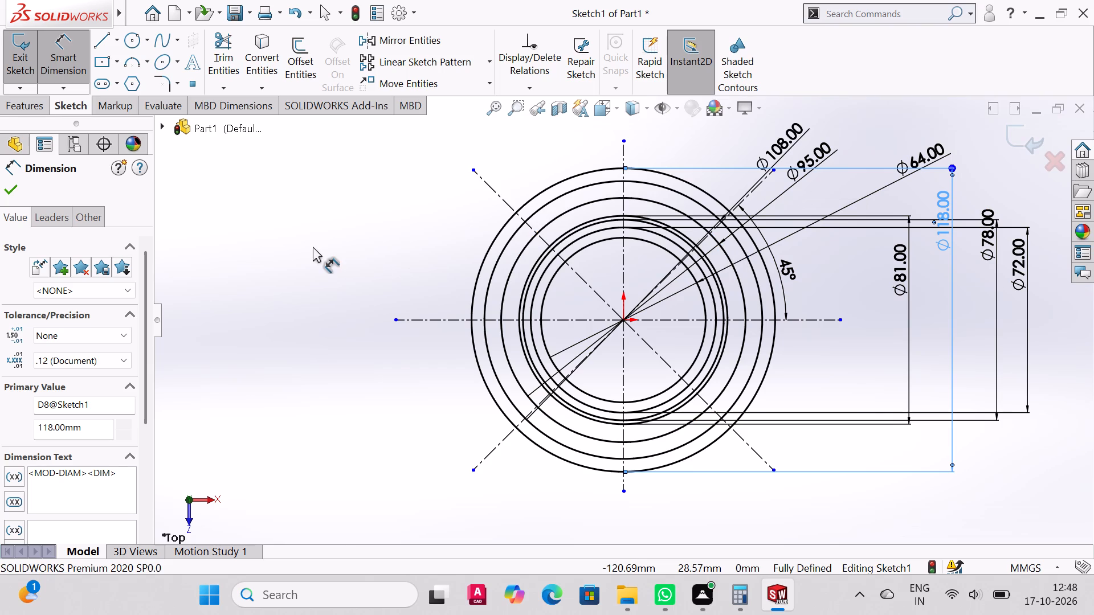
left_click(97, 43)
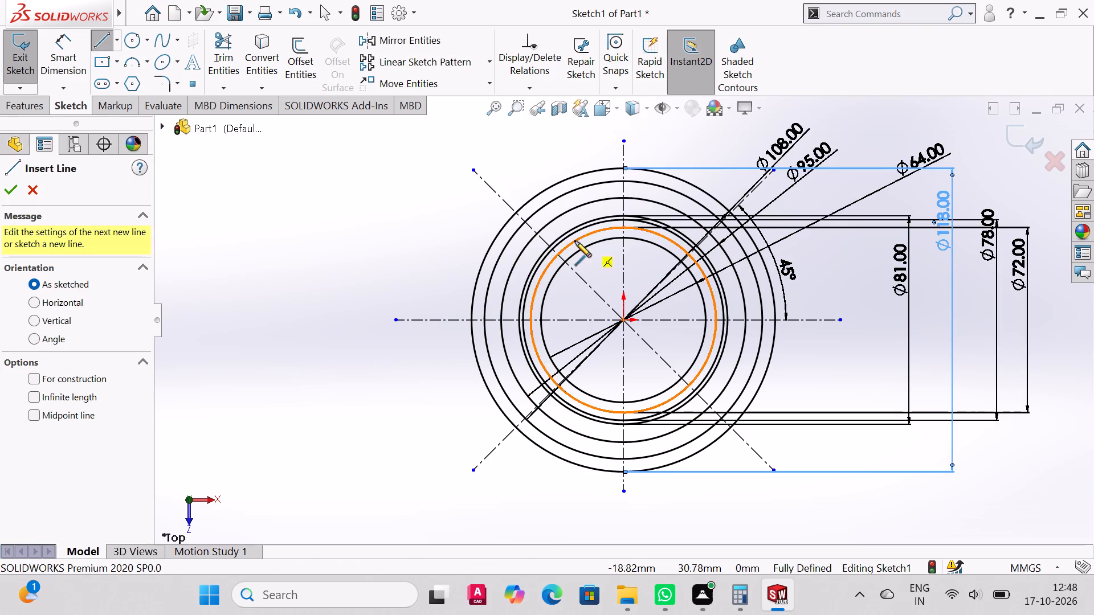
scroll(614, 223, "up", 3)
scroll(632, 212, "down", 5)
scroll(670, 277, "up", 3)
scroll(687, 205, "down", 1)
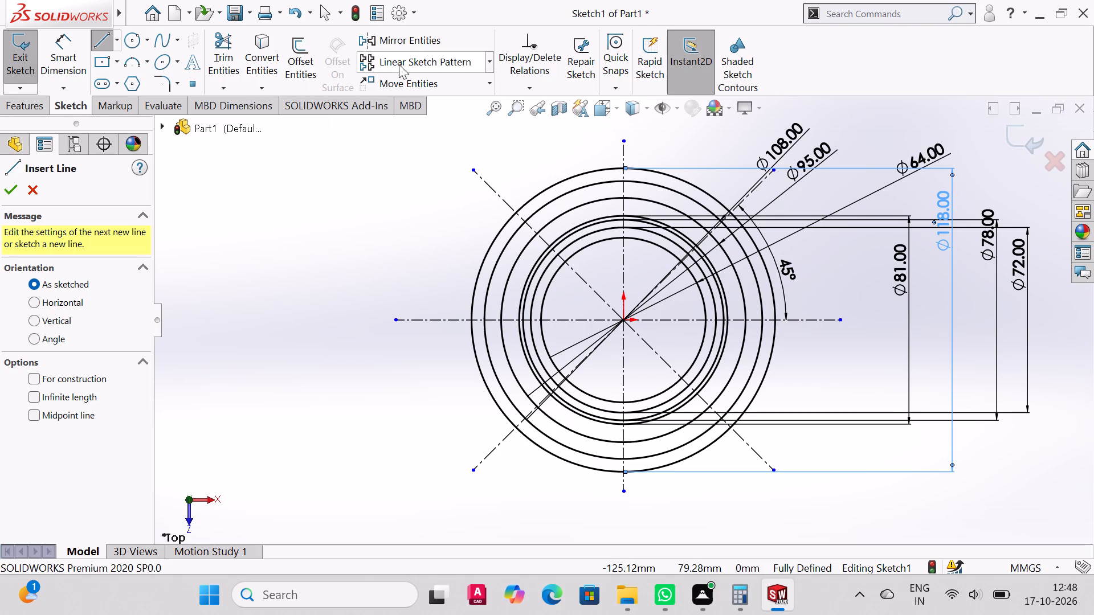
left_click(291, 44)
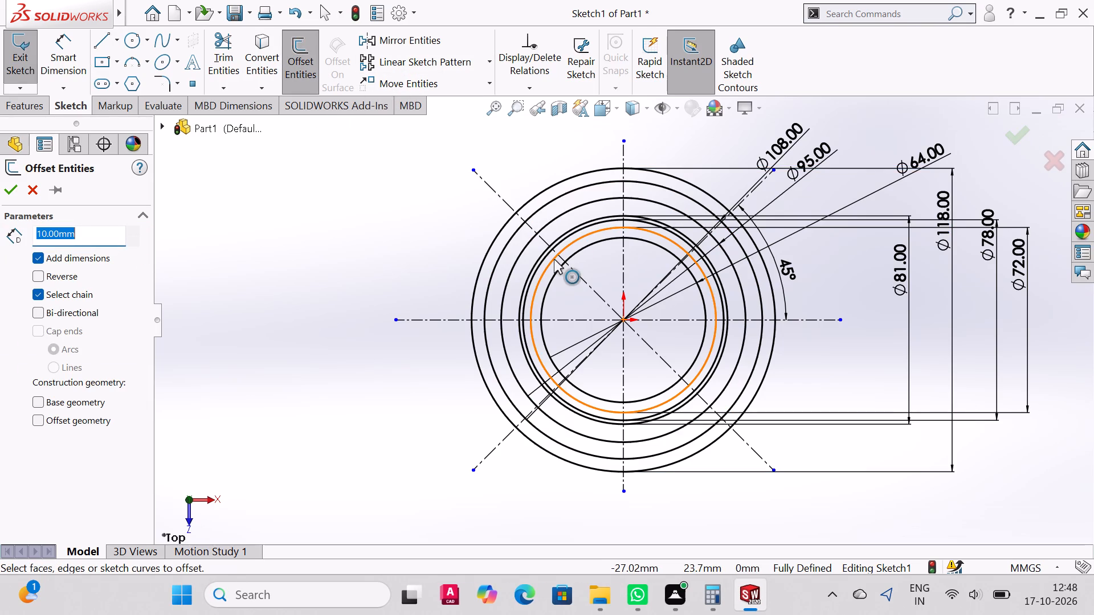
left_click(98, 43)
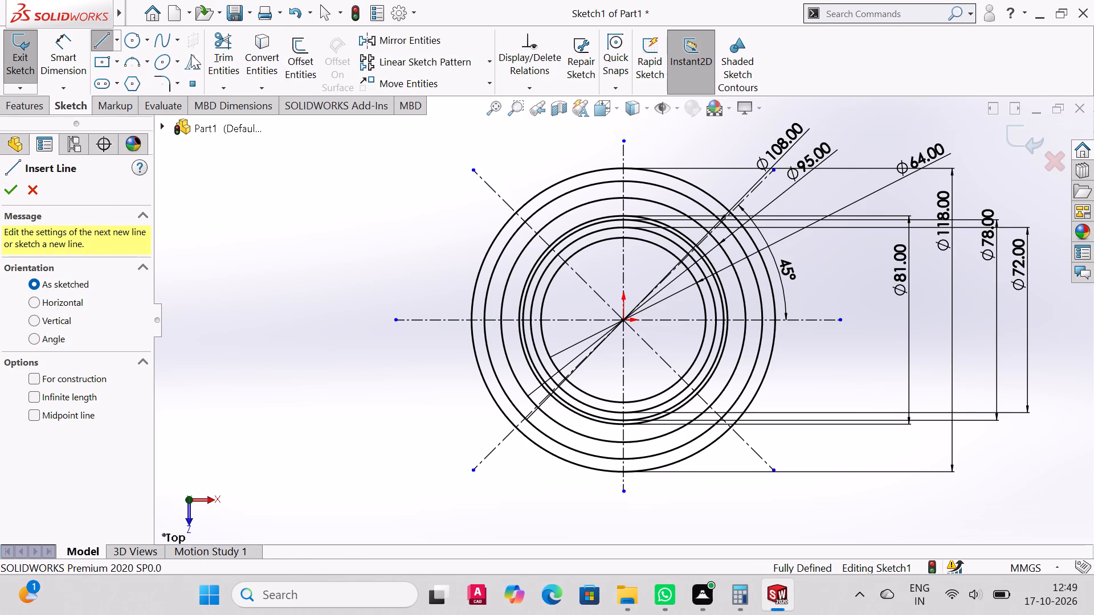
Offset the upper and lower vertical centrelines 5 mm to both sides with a bi-directional Offset Entities, keeping the dimensions.
left_click(303, 40)
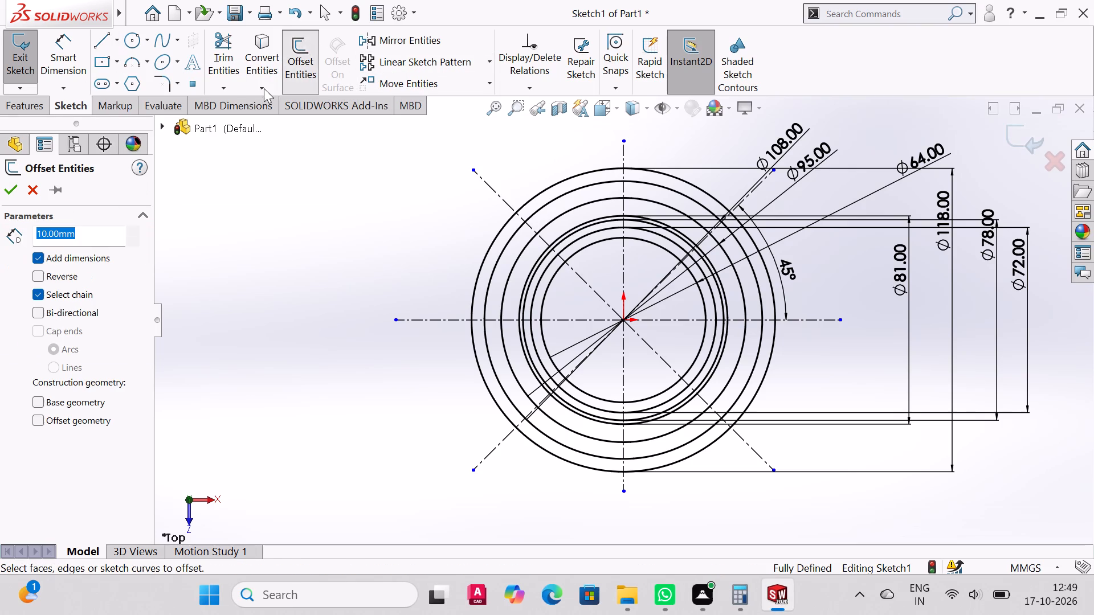
key("5")
key("Return")
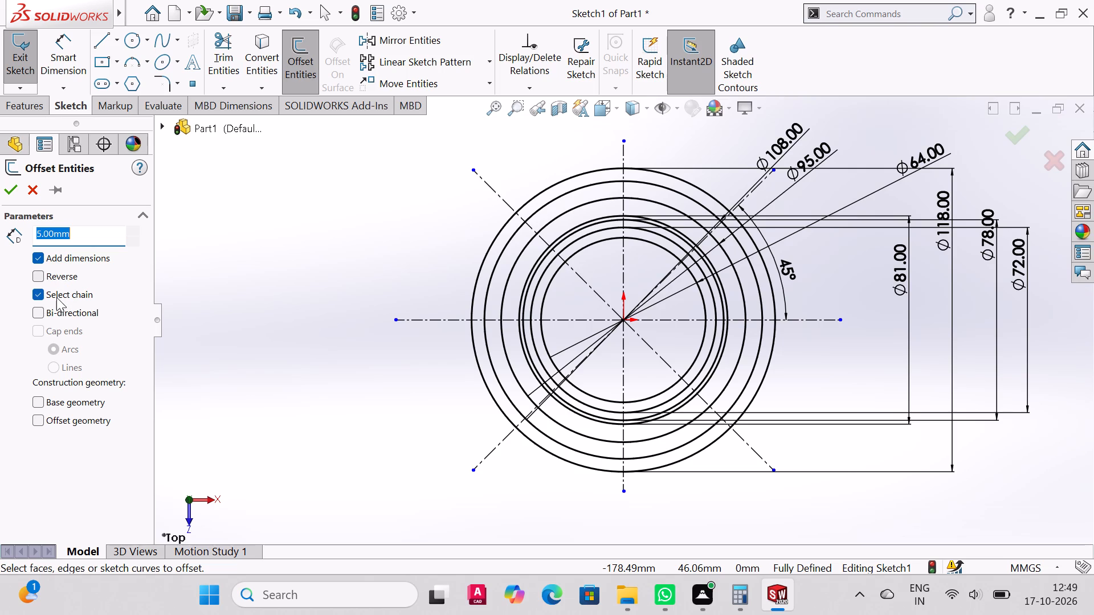
left_click(56, 314)
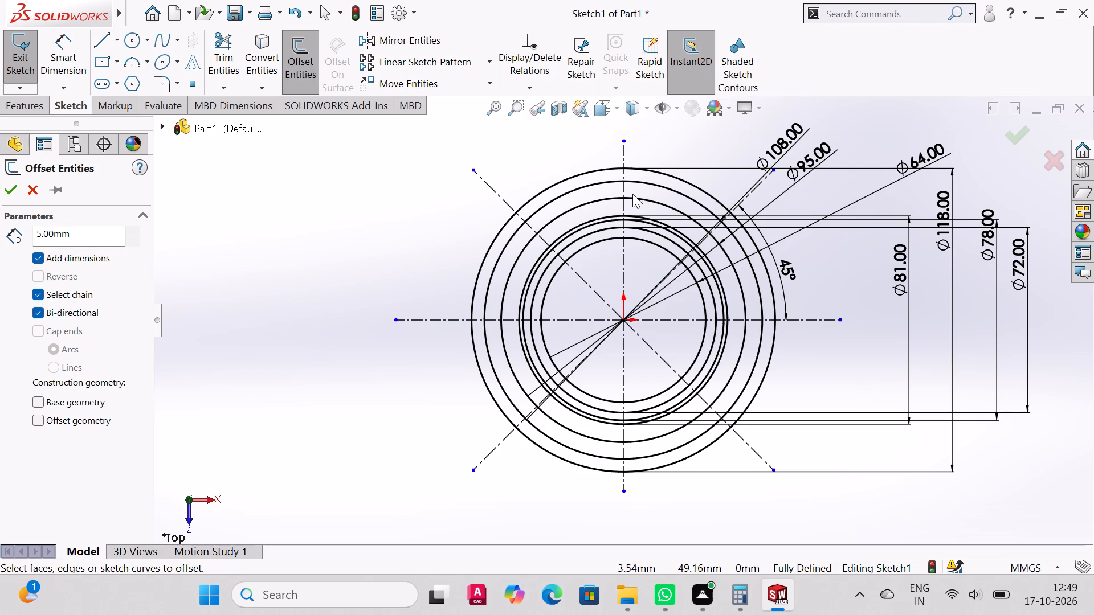
left_click(622, 190)
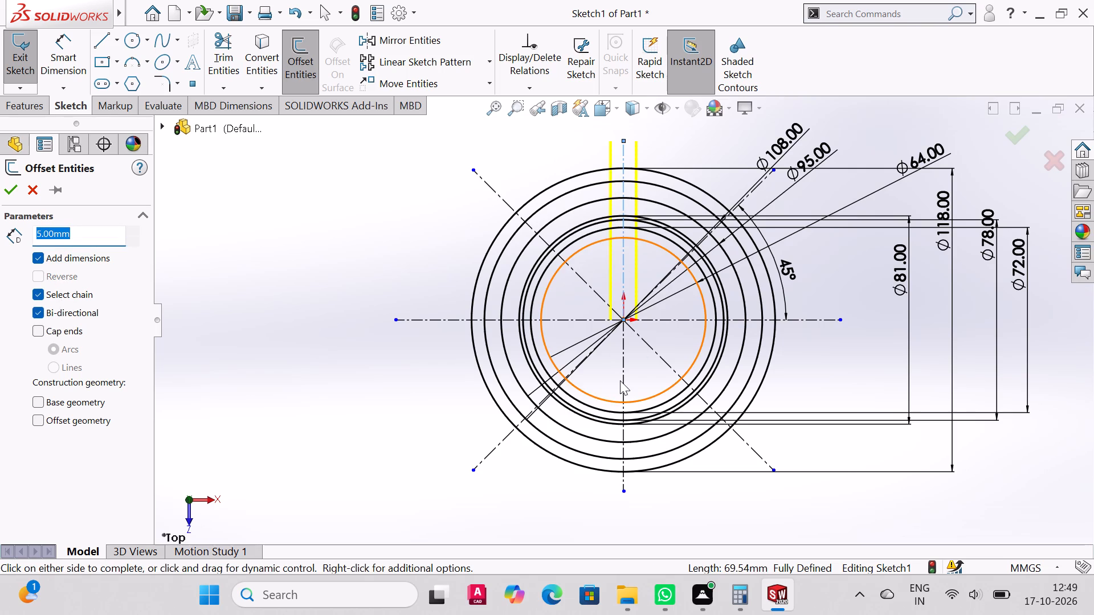
left_click(622, 380)
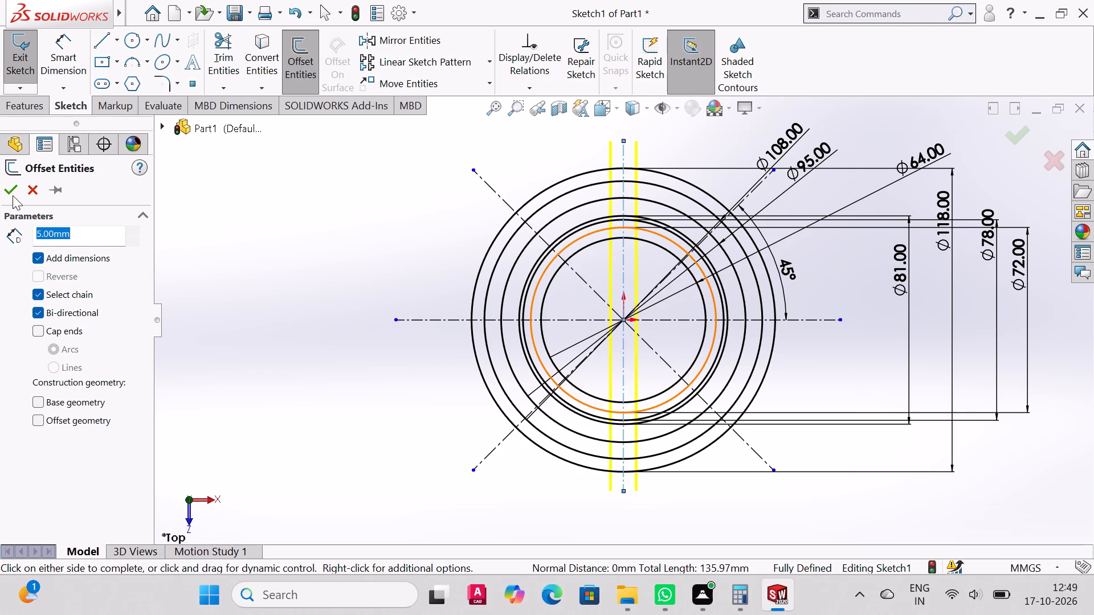
left_click(13, 195)
Power-trim both offset vertical lines inside the Ø64 circle, above and below the origin.
left_click(209, 39)
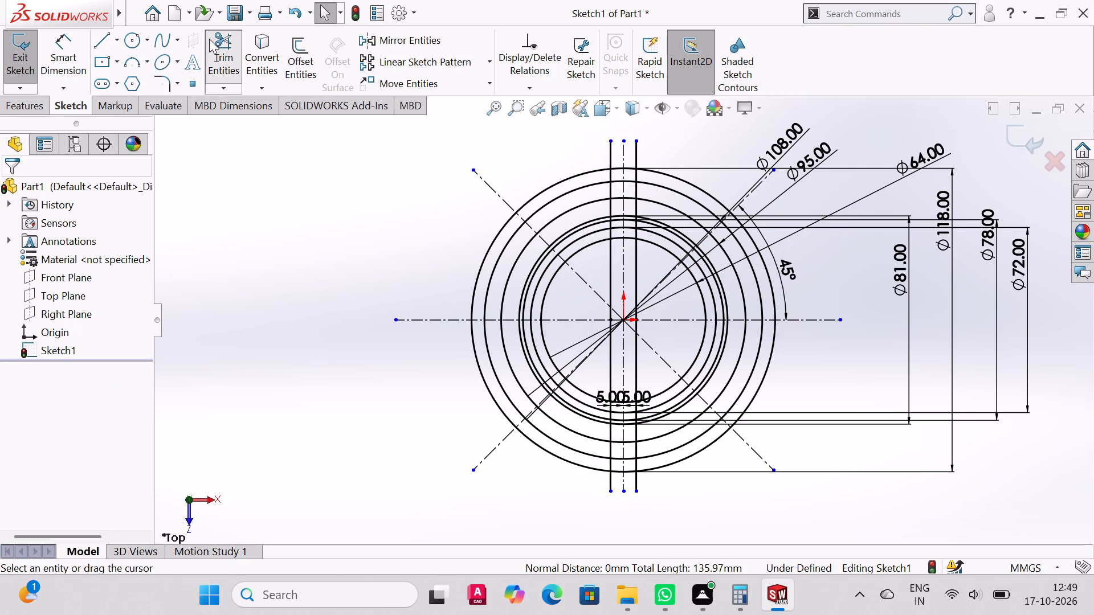
left_click_drag(597, 363, 614, 364)
left_click_drag(647, 368, 635, 376)
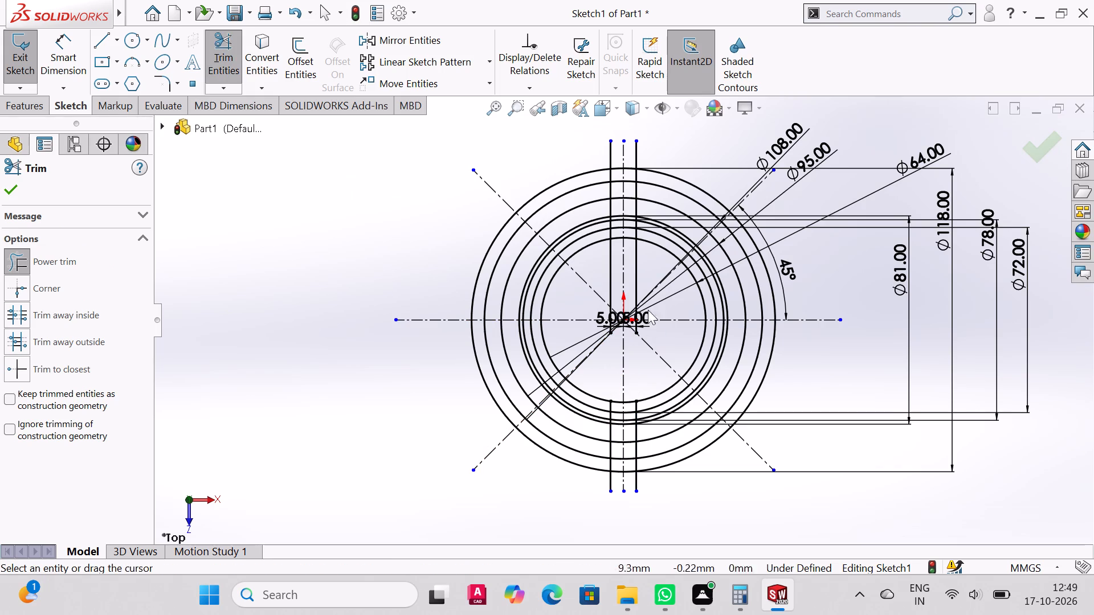
left_click_drag(652, 252, 633, 274)
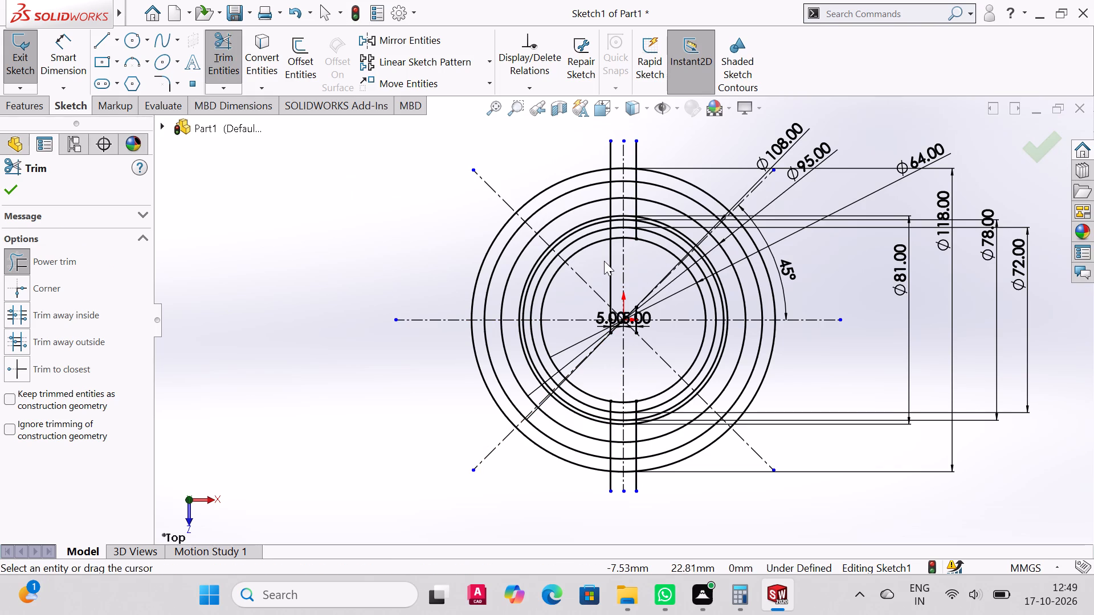
left_click_drag(604, 261, 613, 269)
Trim the lower pair of offset lines between the Ø64 and Ø72 circles.
scroll(640, 339, "up", 2)
scroll(640, 339, "down", 4)
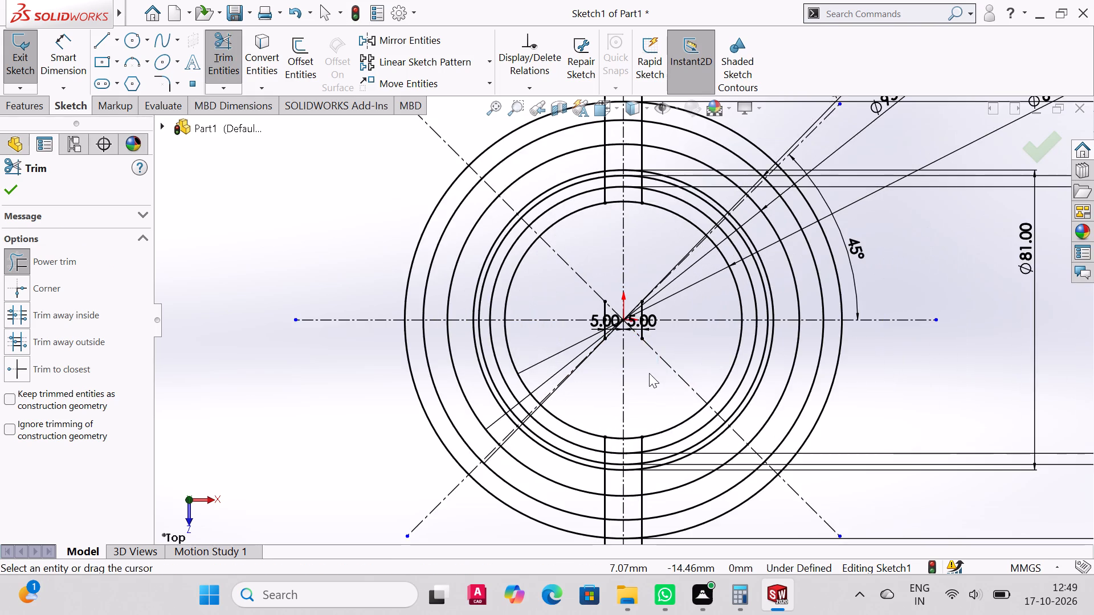
scroll(646, 369, "up", 4)
scroll(640, 351, "down", 4)
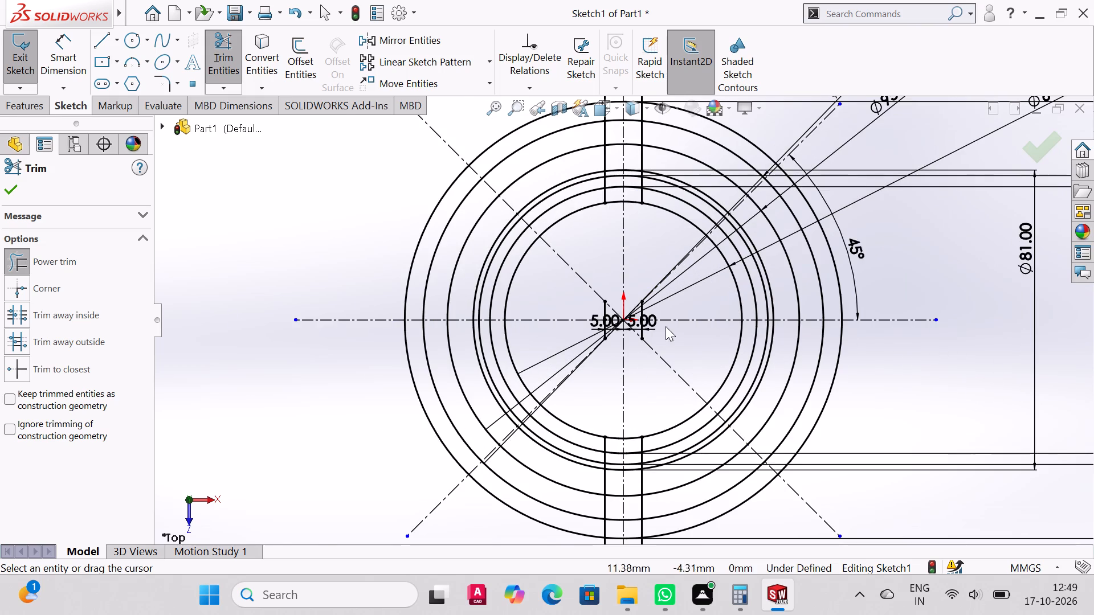
scroll(666, 326, "down", 3)
scroll(663, 441, "up", 8)
scroll(601, 469, "up", 1)
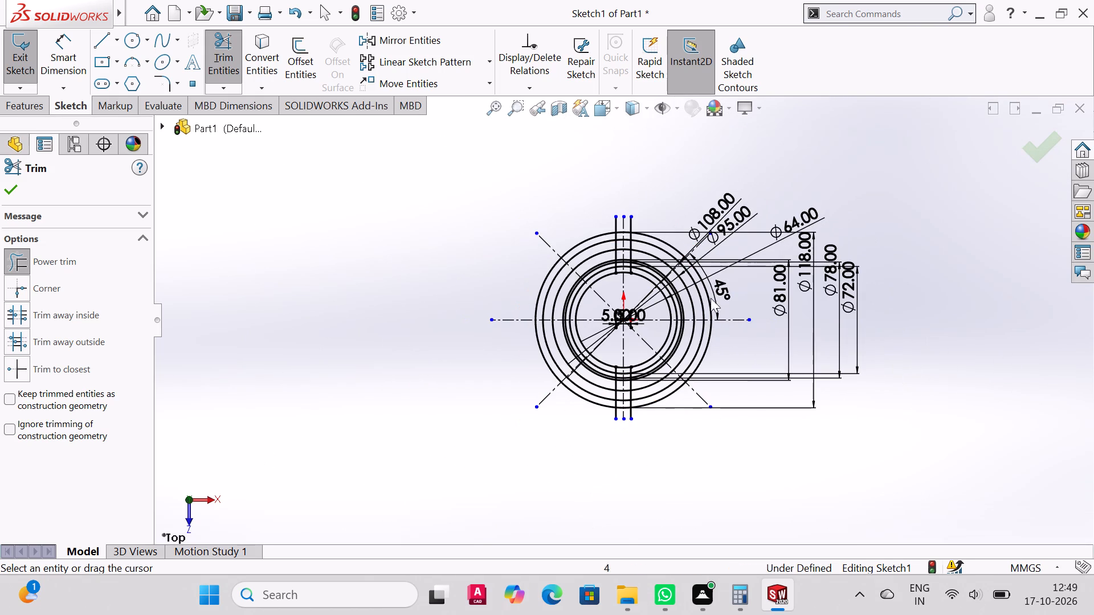
left_click(521, 111)
left_click_drag(530, 325, 729, 482)
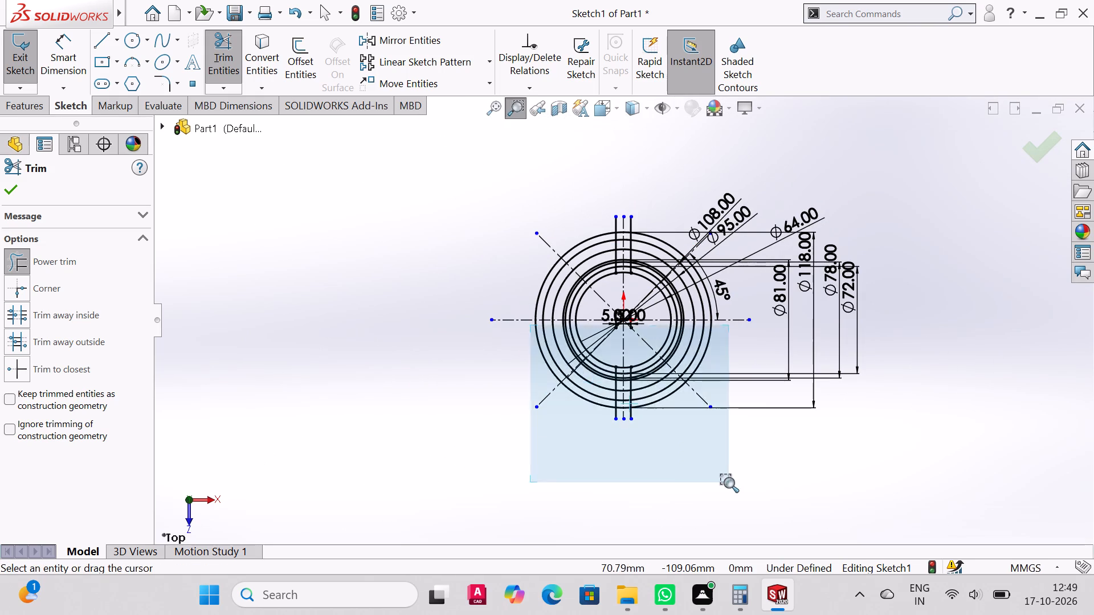
left_click_drag(729, 482, 728, 482)
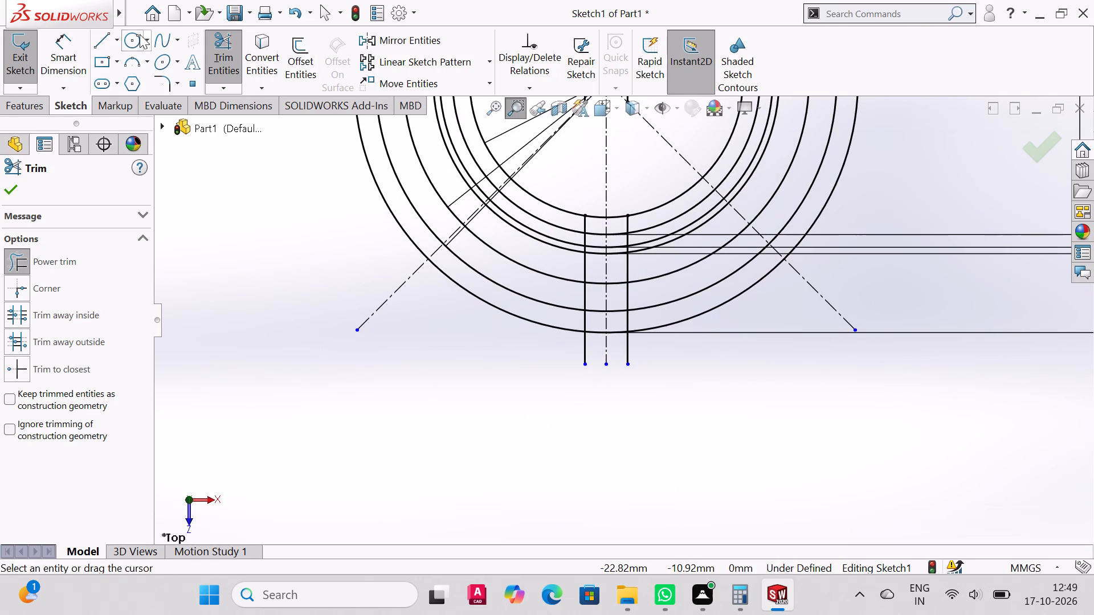
left_click(574, 221)
right_click(574, 221)
left_click(612, 241)
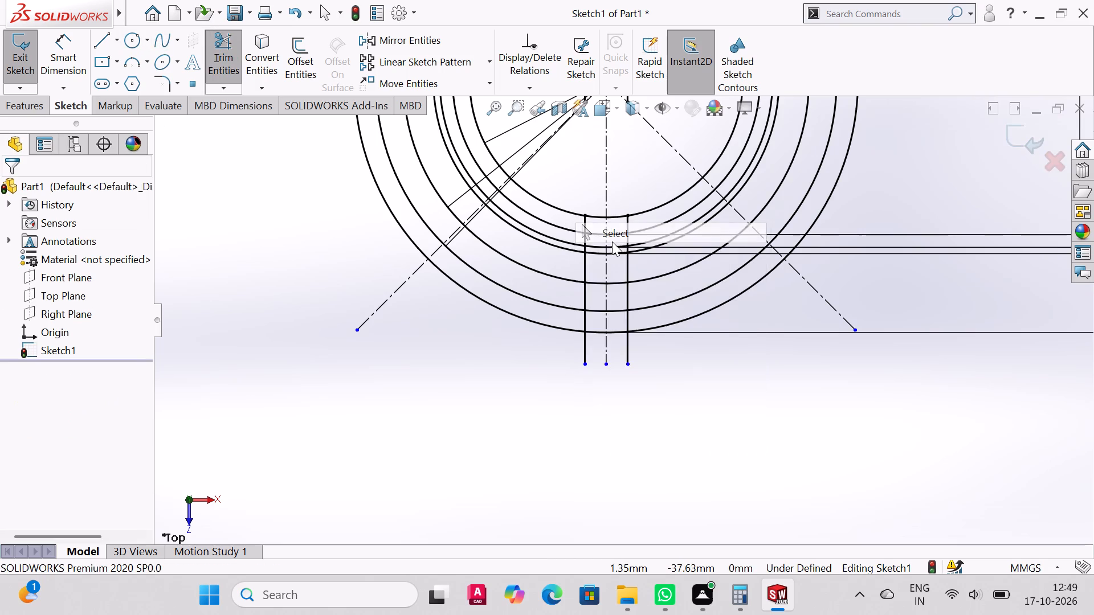
scroll(612, 231, "up", 3)
scroll(612, 231, "down", 6)
left_click_drag(534, 150, 569, 153)
left_click_drag(646, 153, 622, 161)
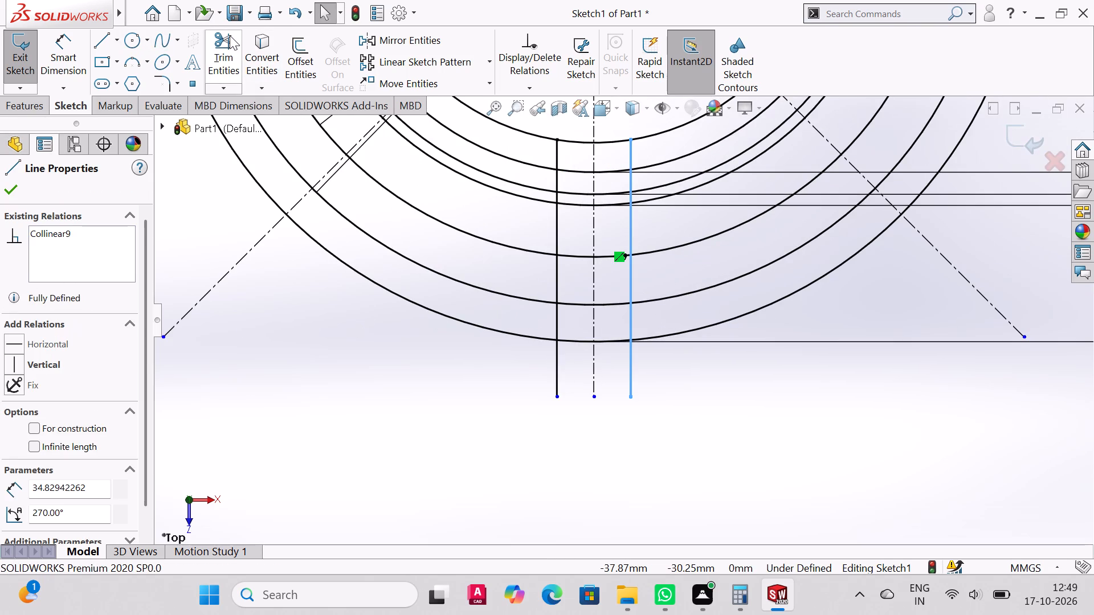
left_click(225, 38)
left_click_drag(652, 150, 624, 158)
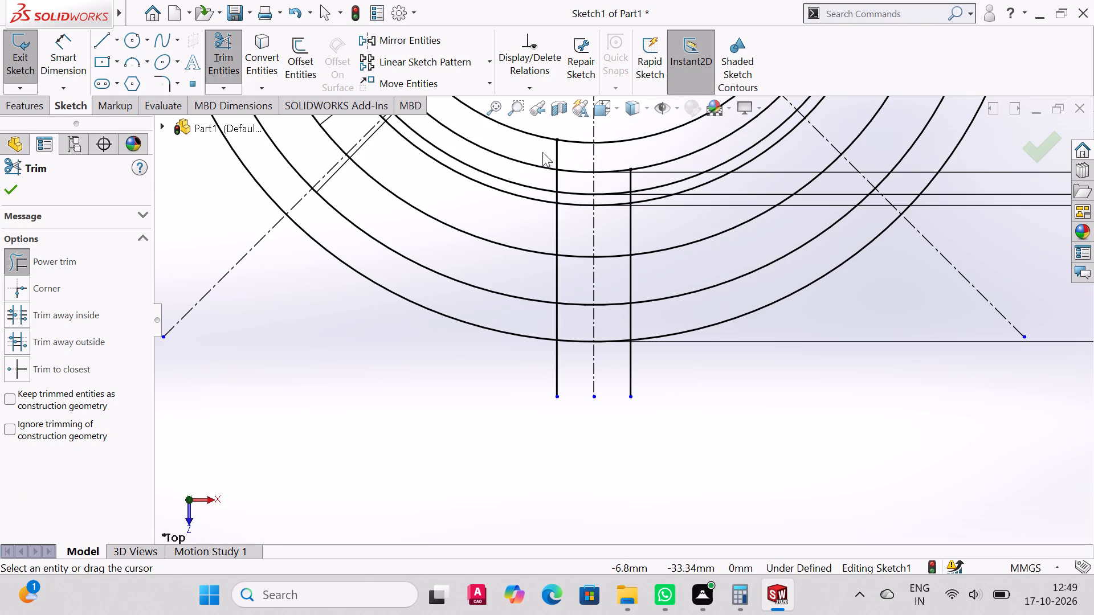
left_click_drag(542, 149, 561, 155)
Trim the remaining pieces of the lower offset lines between the Ø72 and Ø95 circles.
left_click_drag(534, 218, 590, 232)
left_click_drag(655, 231, 635, 241)
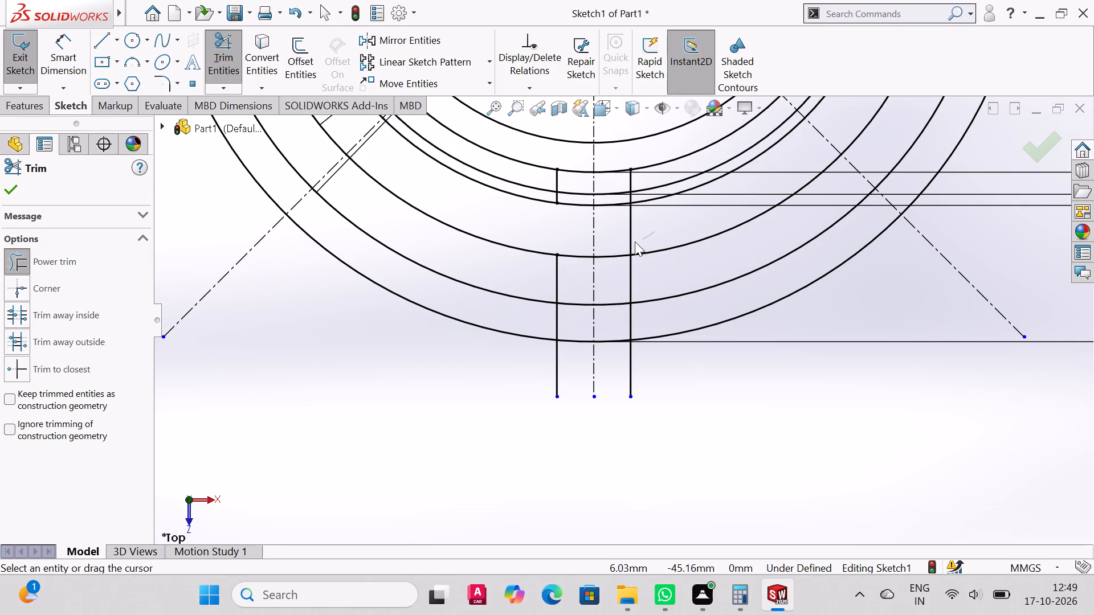
left_click_drag(635, 241, 628, 244)
left_click_drag(634, 180, 628, 185)
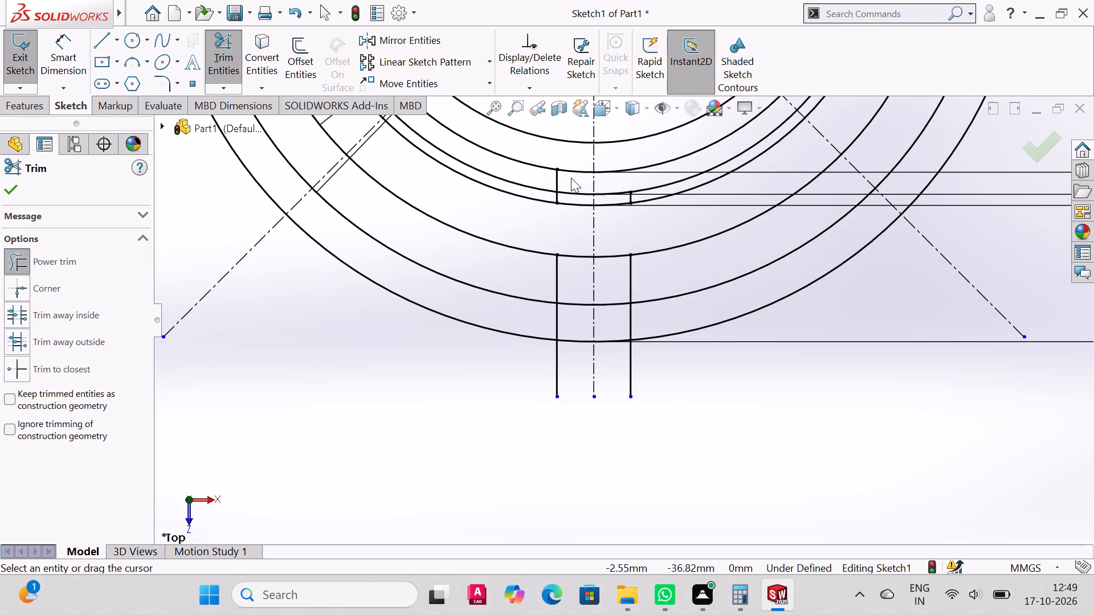
left_click_drag(554, 177, 562, 176)
left_click_drag(546, 192, 558, 197)
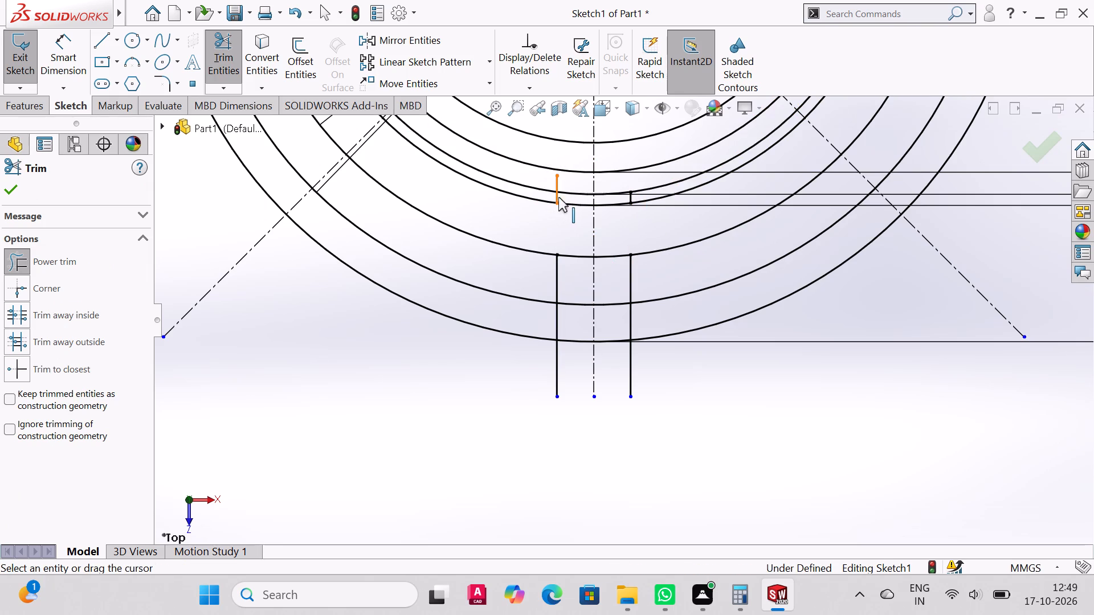
left_click_drag(558, 197, 560, 198)
left_click_drag(544, 175, 566, 186)
left_click_drag(561, 195, 550, 196)
scroll(546, 209, "up", 3)
scroll(546, 209, "down", 5)
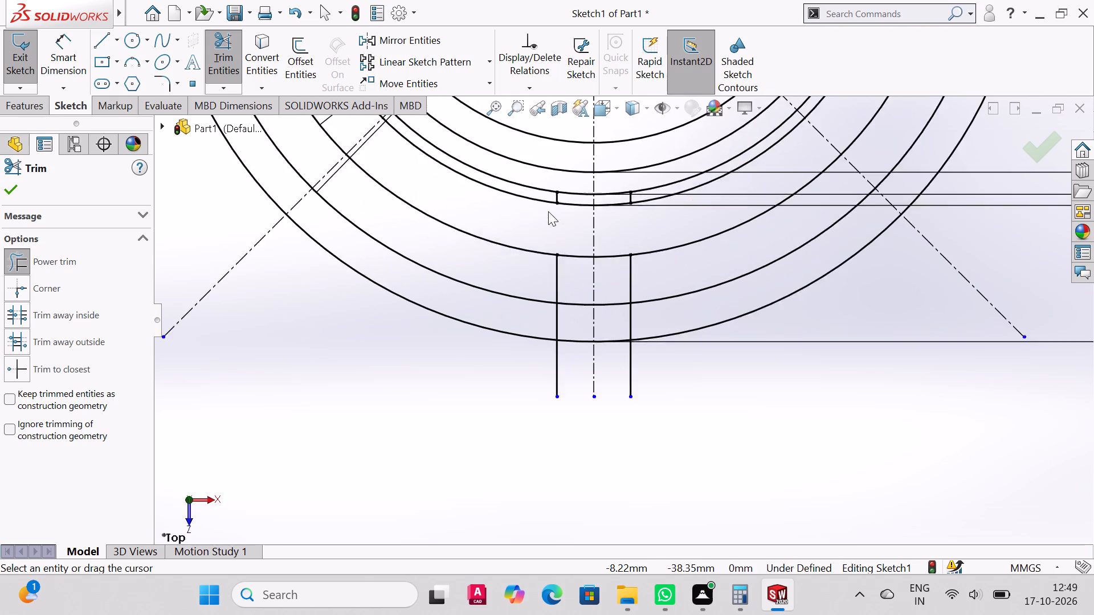
left_click_drag(537, 171, 550, 177)
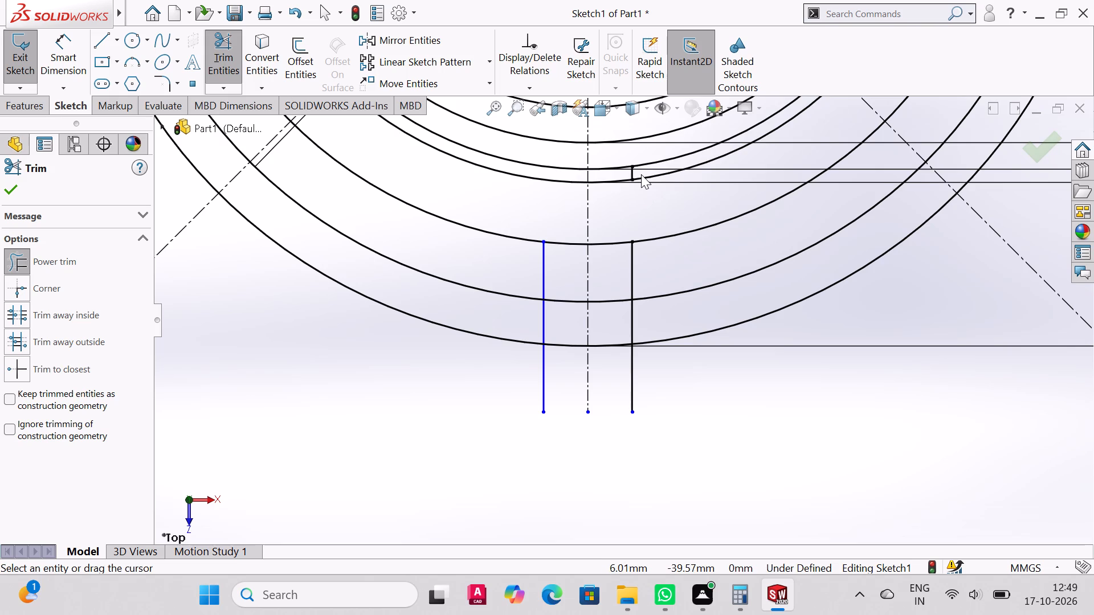
left_click_drag(620, 173, 637, 175)
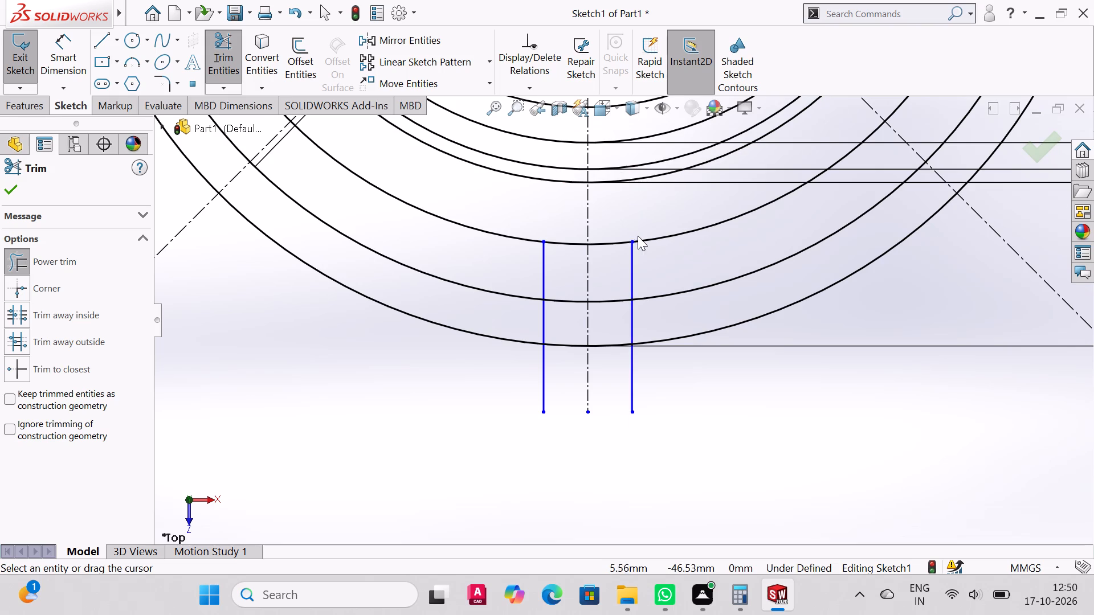
Trim the upper pair of offset lines between the Ø64 and Ø78 circles.
scroll(638, 236, "down", 5)
scroll(645, 279, "up", 5)
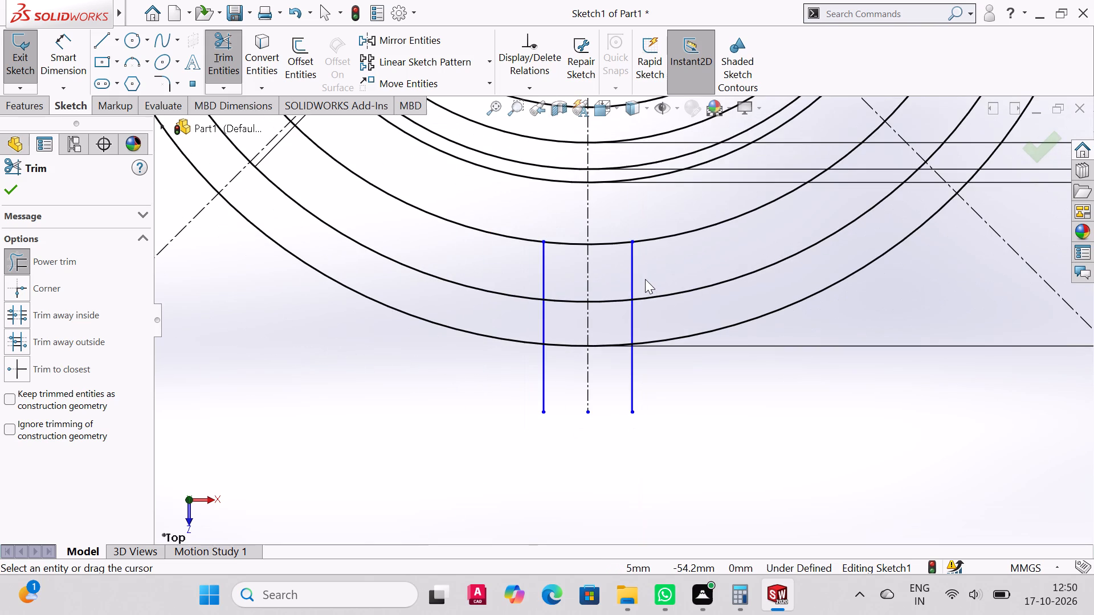
scroll(644, 281, "down", 8)
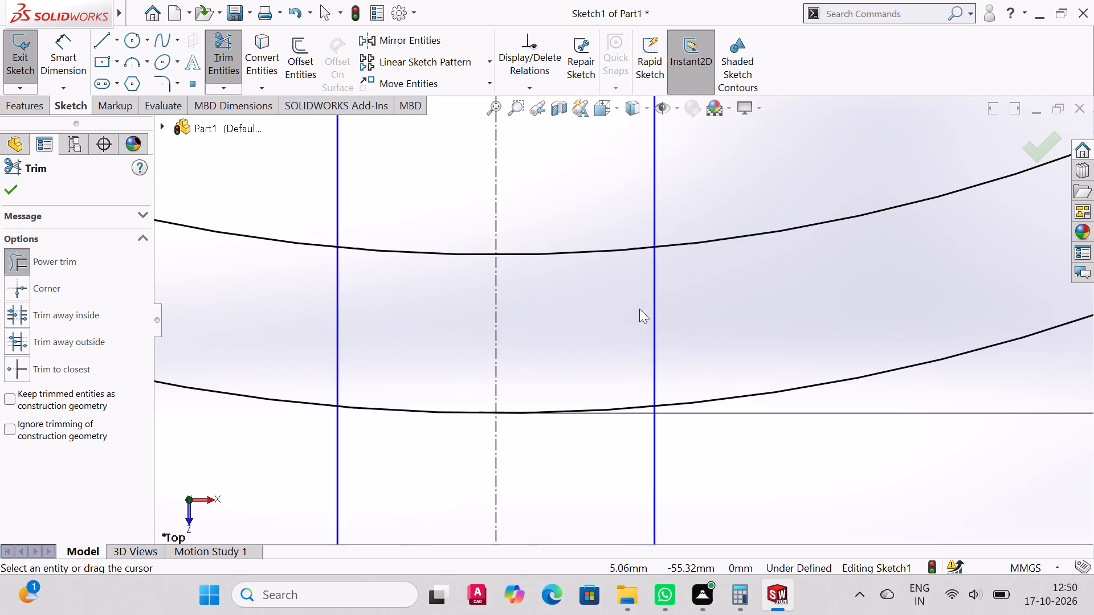
scroll(639, 309, "up", 20)
scroll(639, 309, "up", 1)
scroll(580, 111, "up", 2)
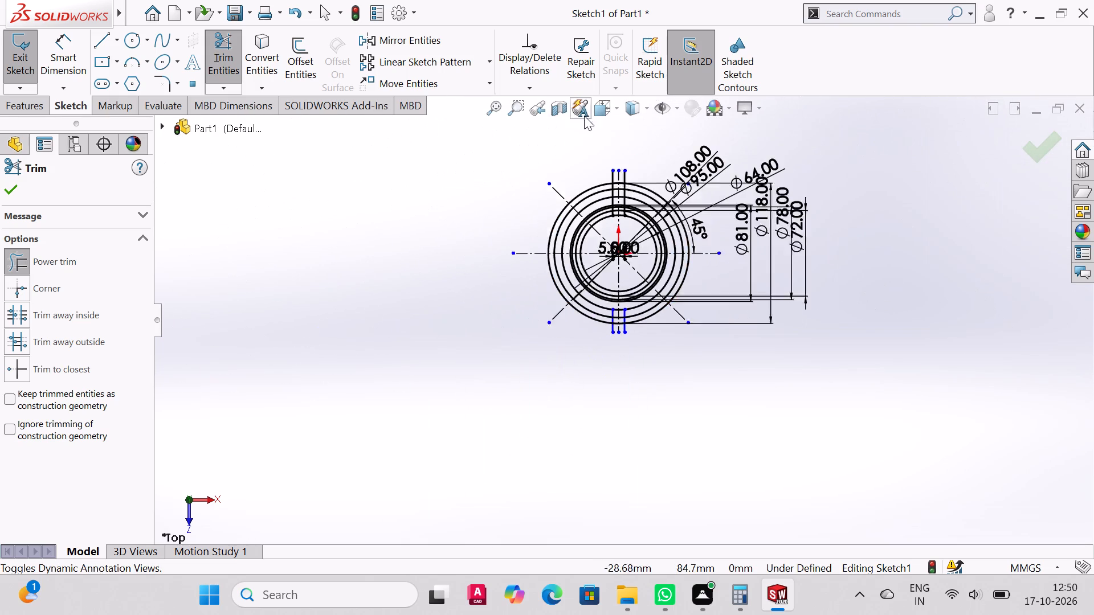
left_click(517, 100)
left_click_drag(557, 146, 599, 190)
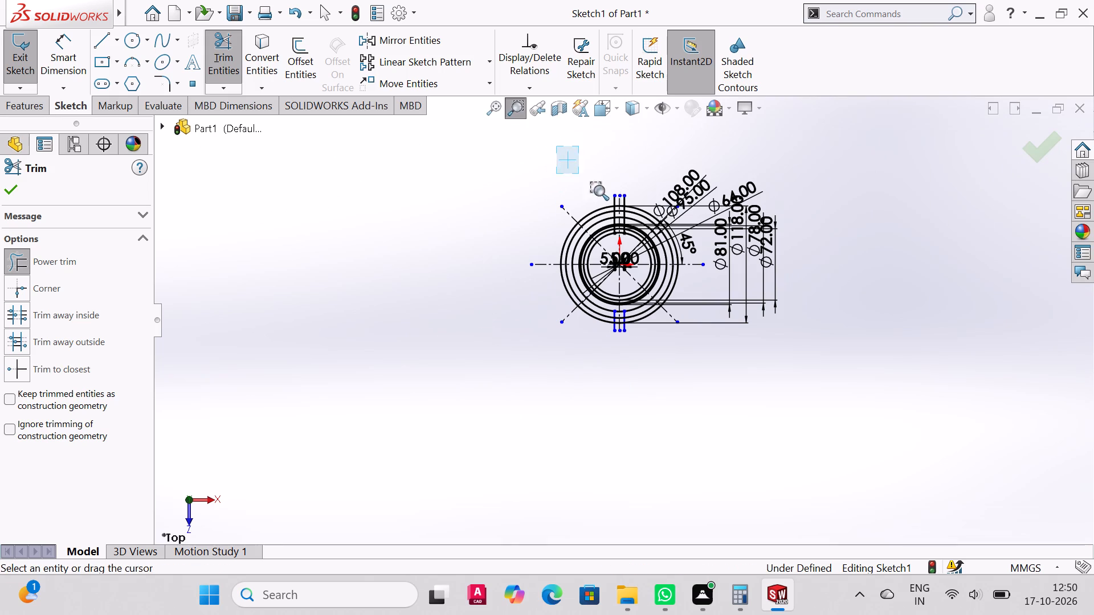
left_click_drag(599, 190, 693, 264)
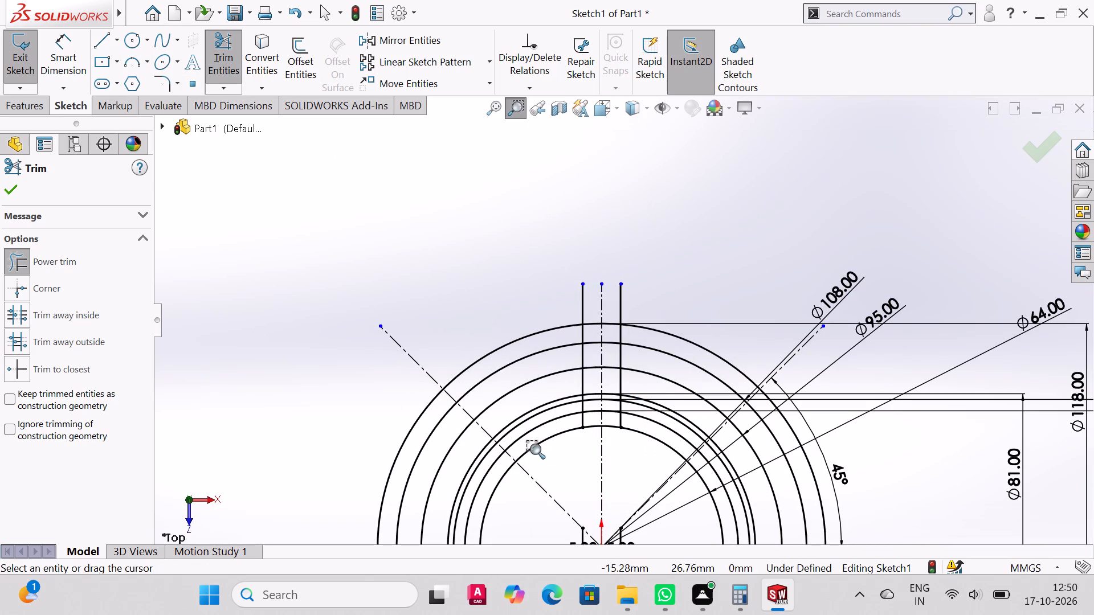
left_click(513, 113)
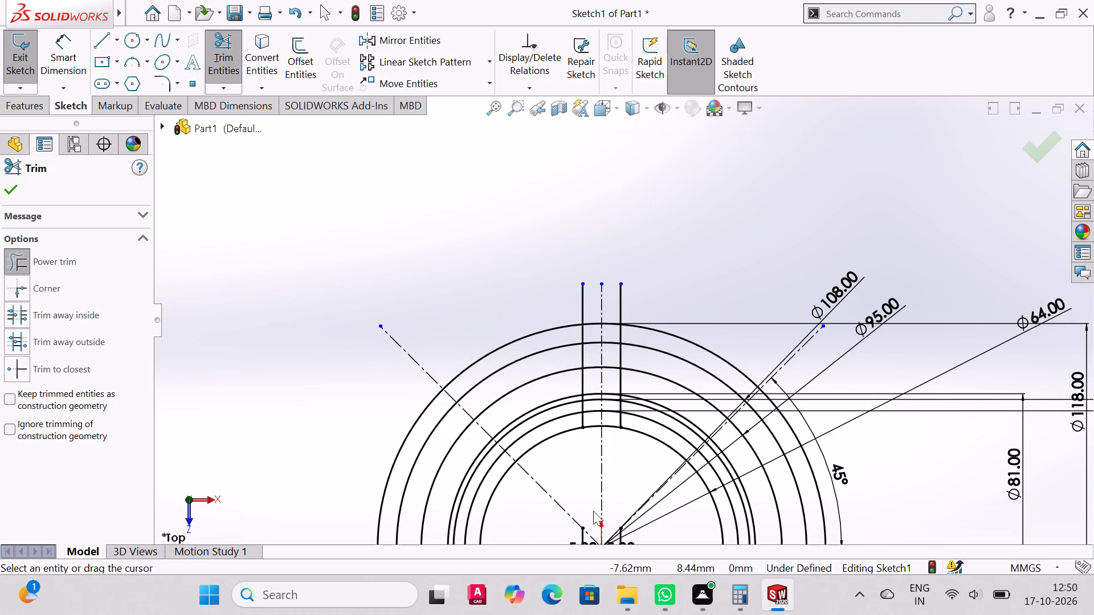
left_click_drag(572, 422, 584, 420)
left_click_drag(630, 423, 615, 421)
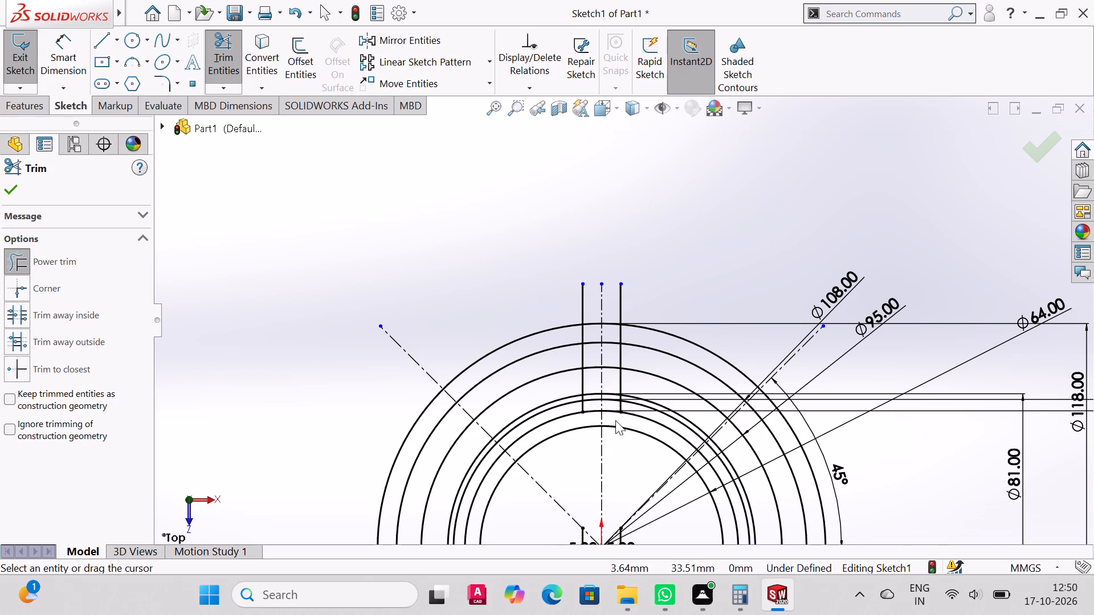
scroll(615, 420, "up", 3)
scroll(615, 420, "down", 5)
left_click_drag(549, 449, 560, 448)
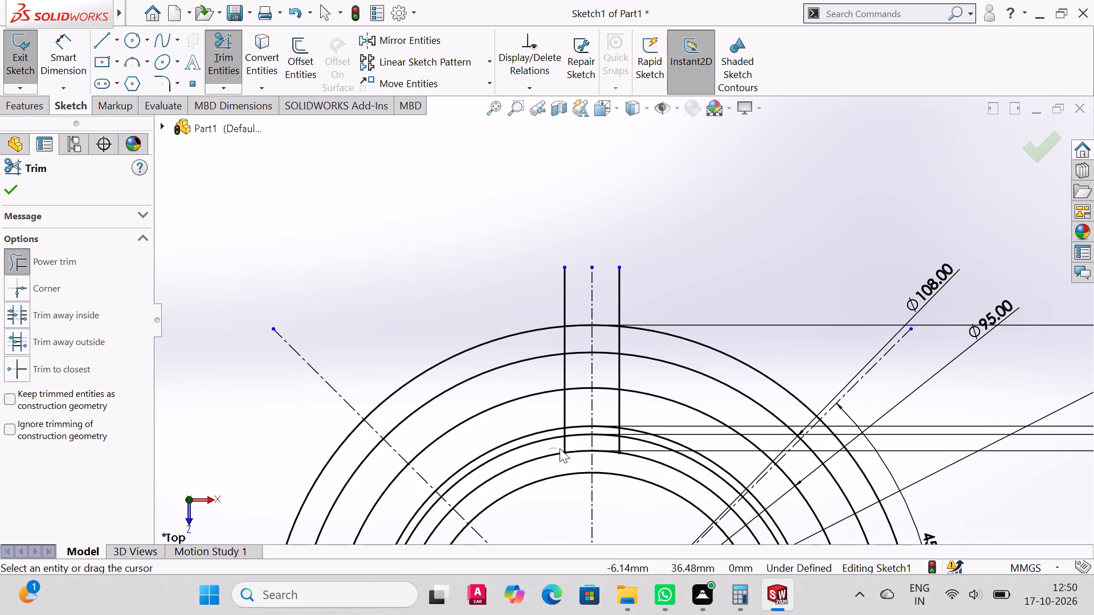
left_click_drag(560, 448, 566, 448)
left_click_drag(607, 445, 622, 445)
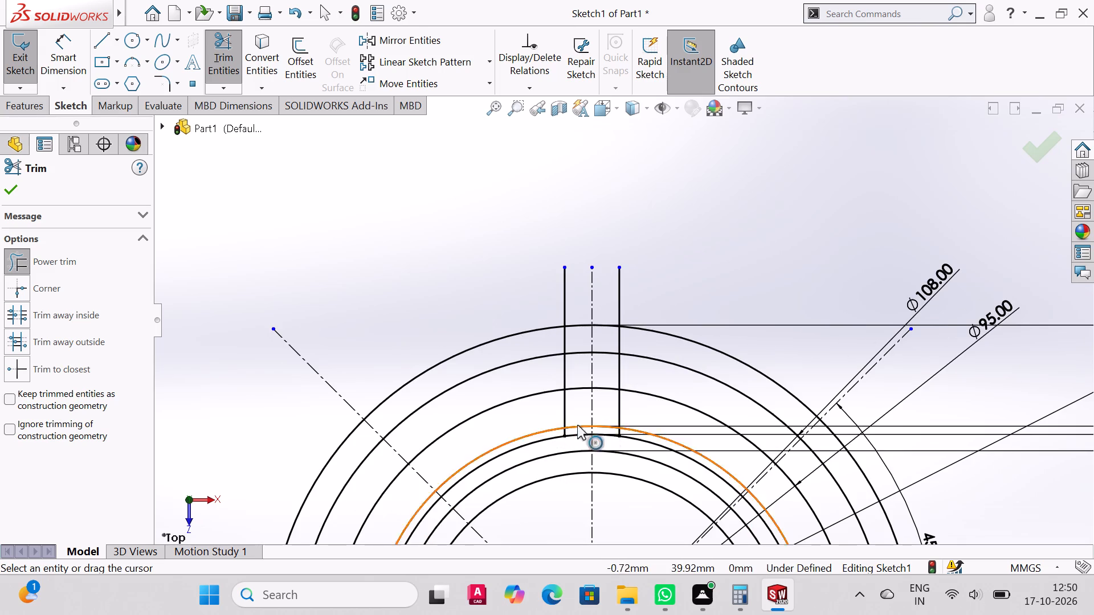
Trim the upper pair of offset lines from the Ø78 circle out to the Ø95 circle.
scroll(622, 430, "down", 4)
scroll(635, 510, "up", 10)
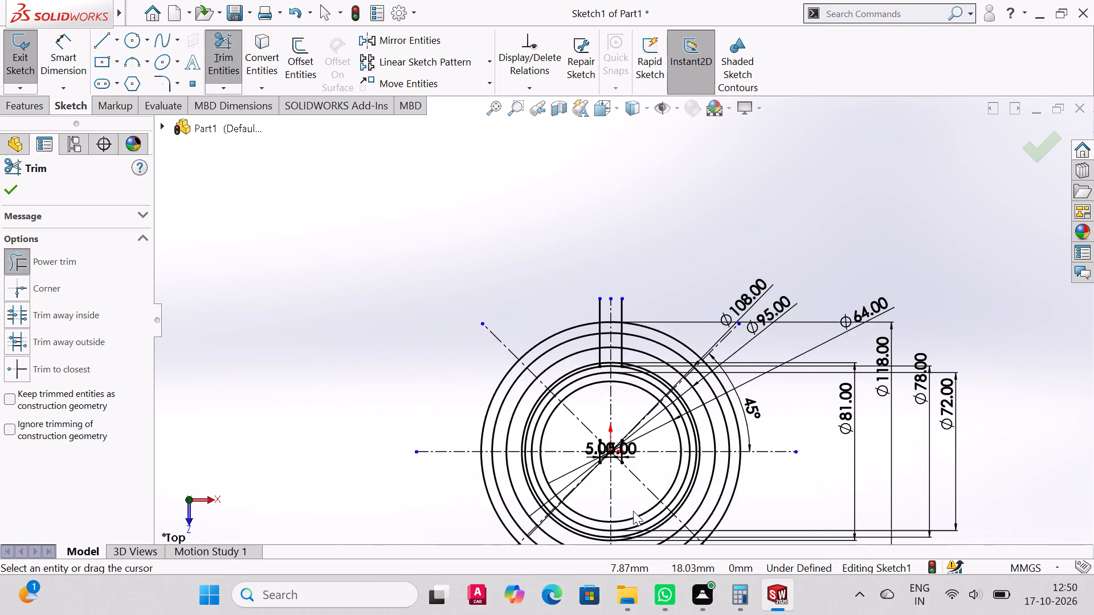
scroll(615, 351, "down", 5)
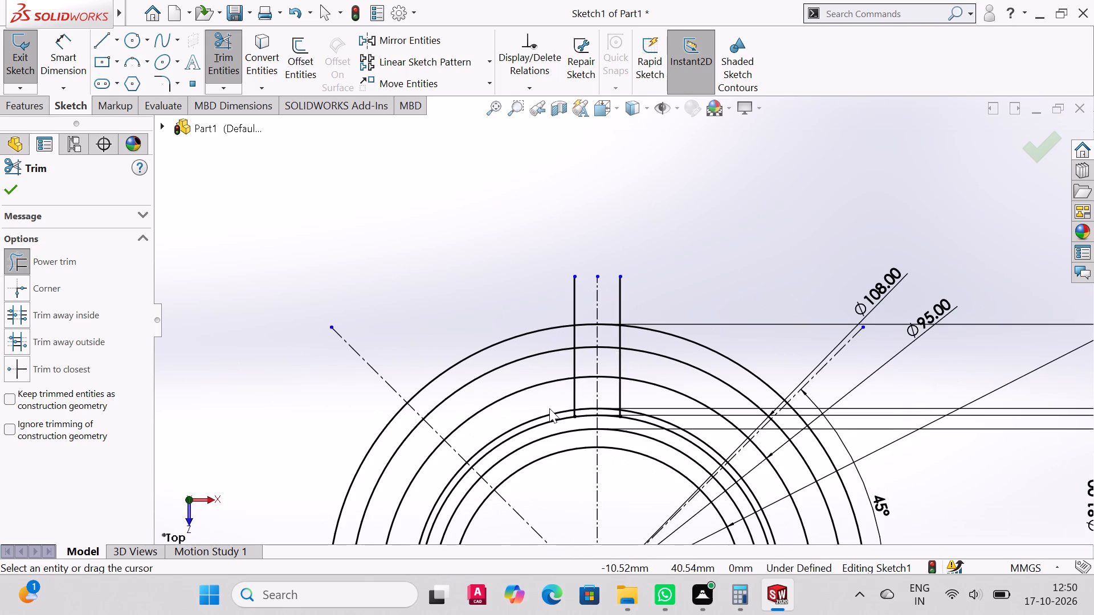
scroll(572, 413, "down", 4)
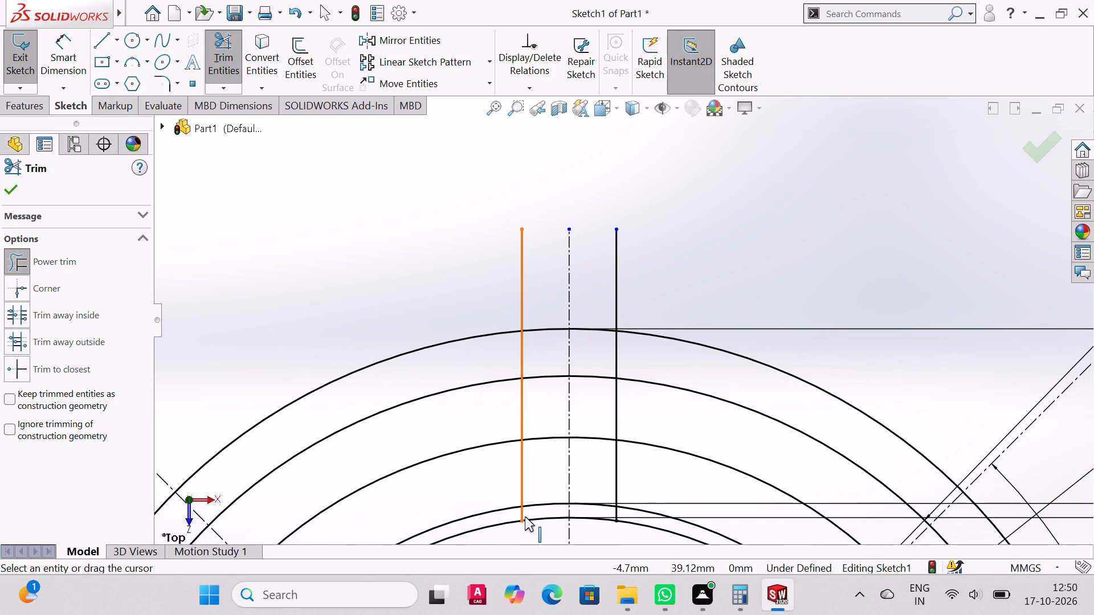
left_click_drag(511, 514, 528, 511)
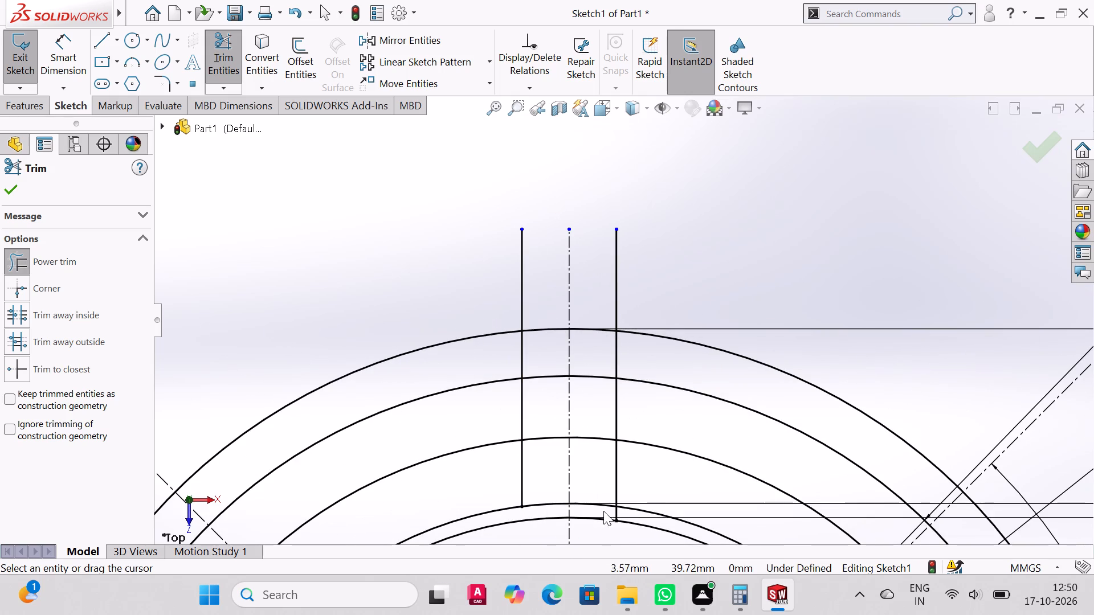
left_click_drag(611, 509, 621, 513)
left_click_drag(607, 509, 628, 511)
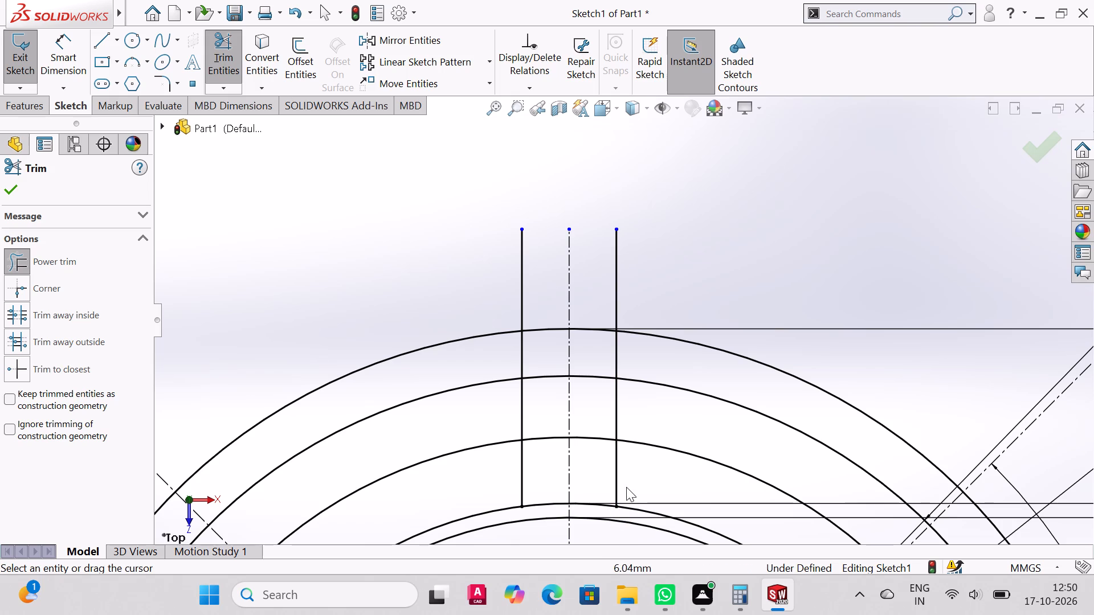
left_click_drag(630, 475, 603, 486)
left_click_drag(546, 456, 508, 489)
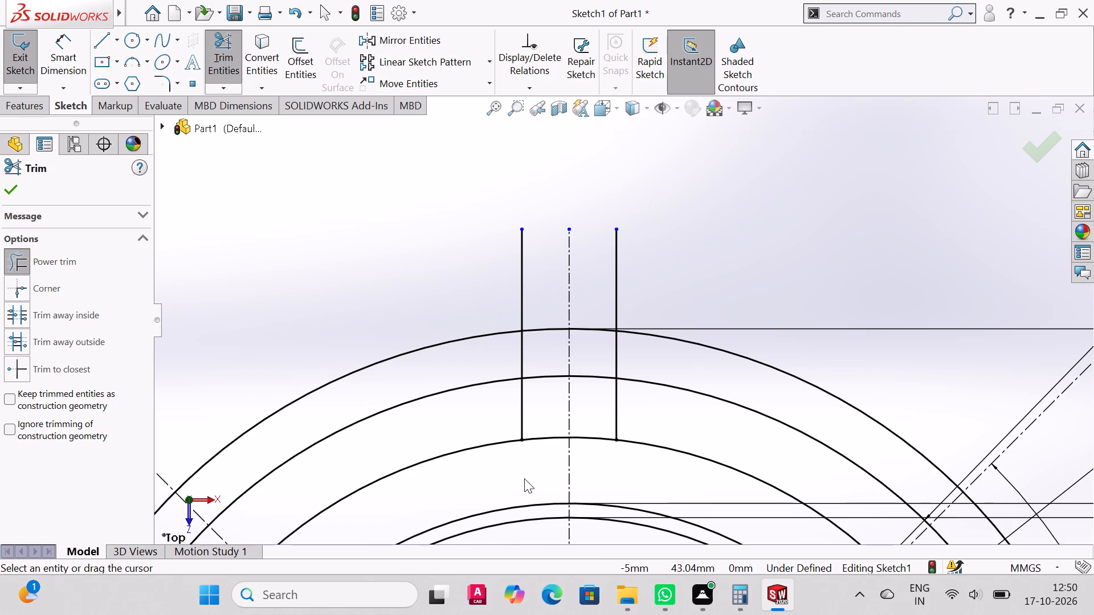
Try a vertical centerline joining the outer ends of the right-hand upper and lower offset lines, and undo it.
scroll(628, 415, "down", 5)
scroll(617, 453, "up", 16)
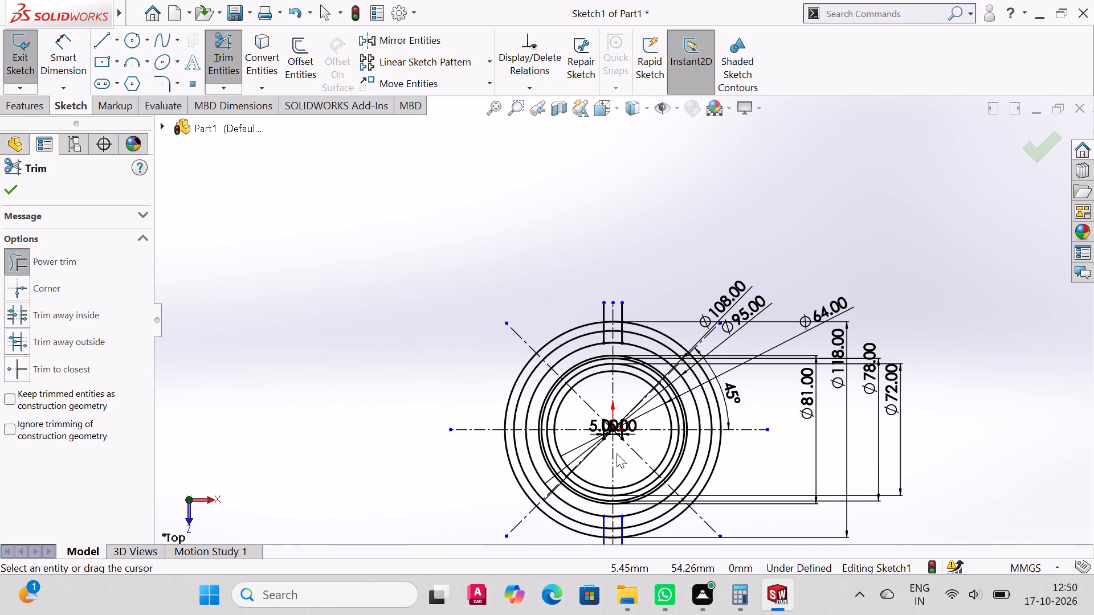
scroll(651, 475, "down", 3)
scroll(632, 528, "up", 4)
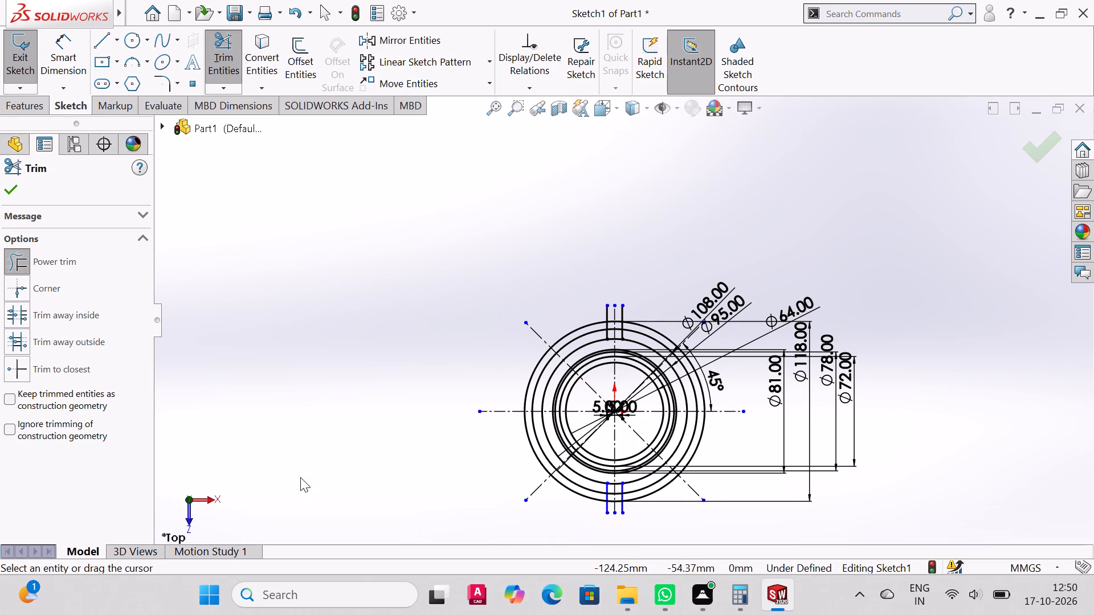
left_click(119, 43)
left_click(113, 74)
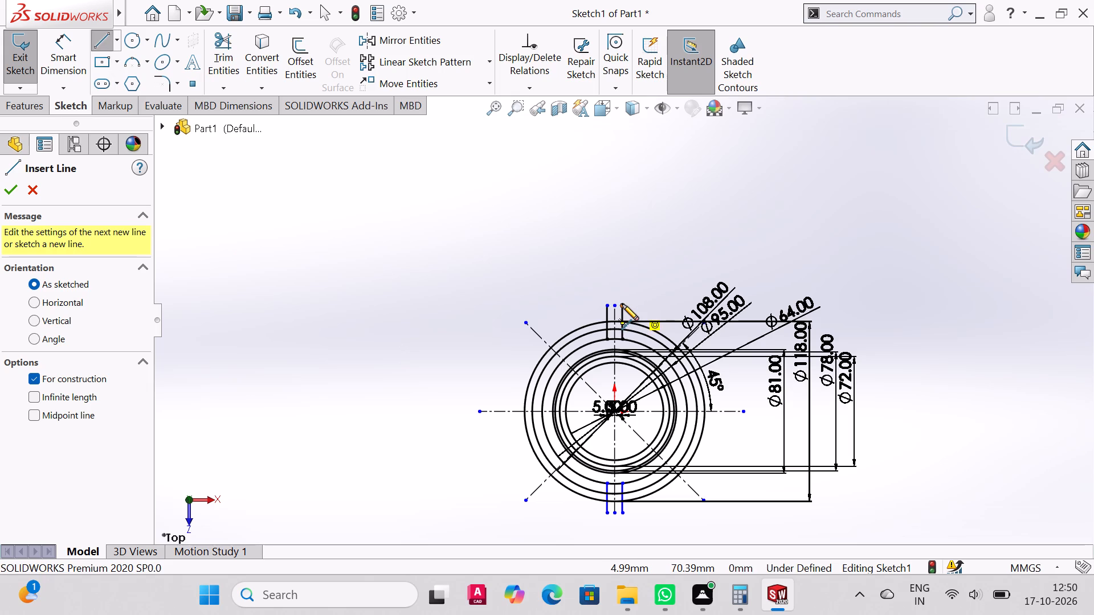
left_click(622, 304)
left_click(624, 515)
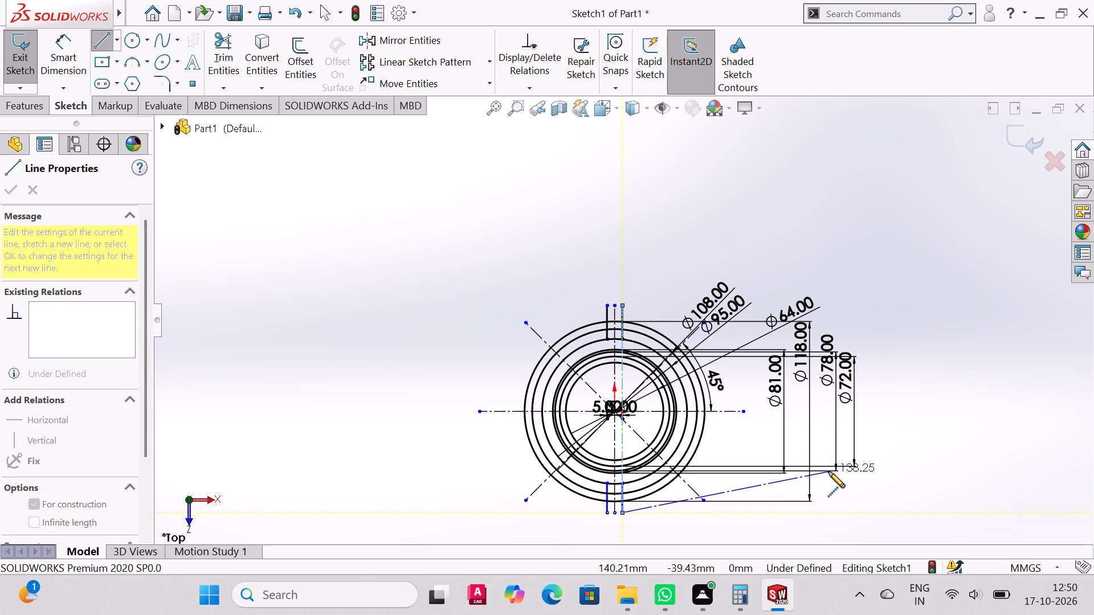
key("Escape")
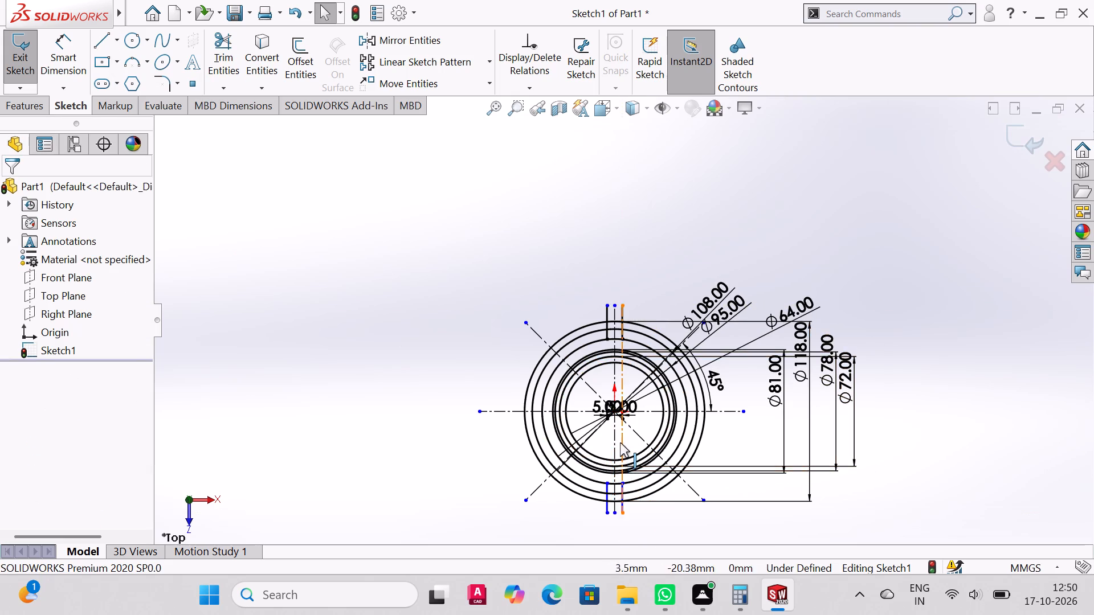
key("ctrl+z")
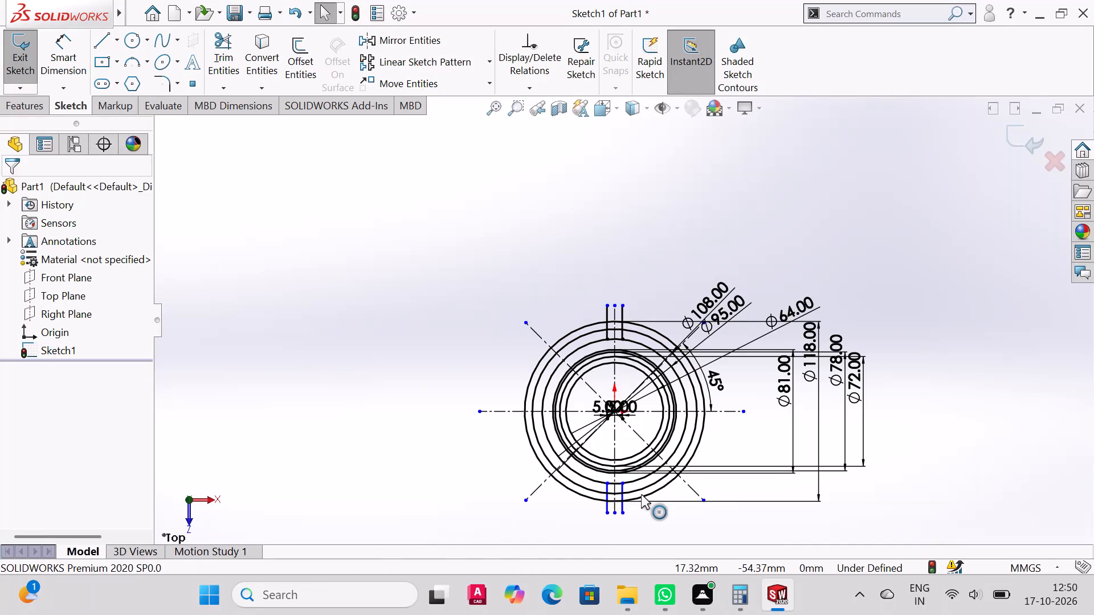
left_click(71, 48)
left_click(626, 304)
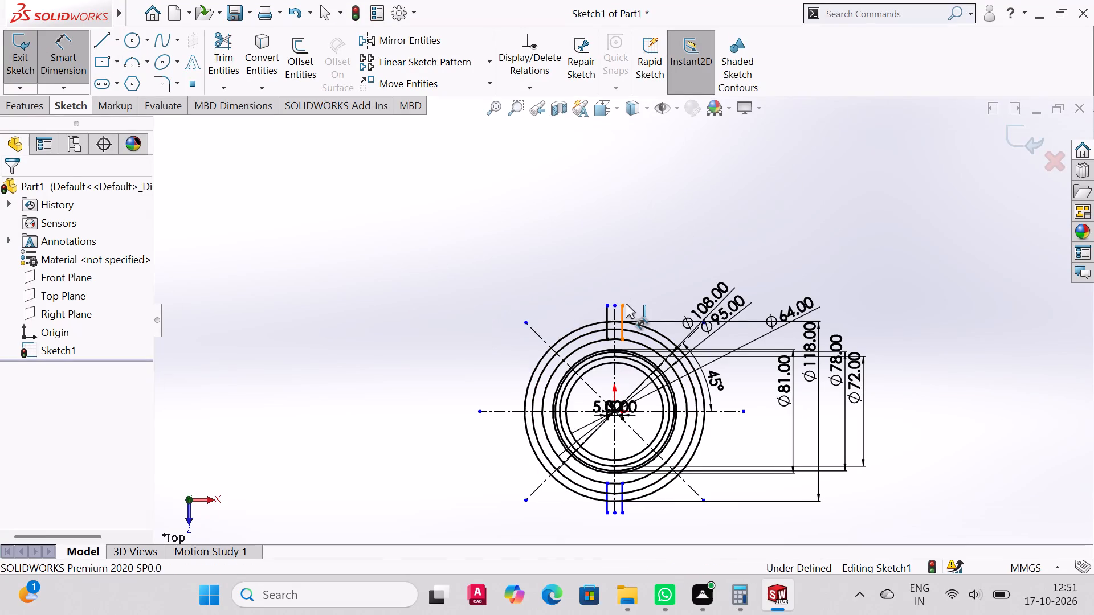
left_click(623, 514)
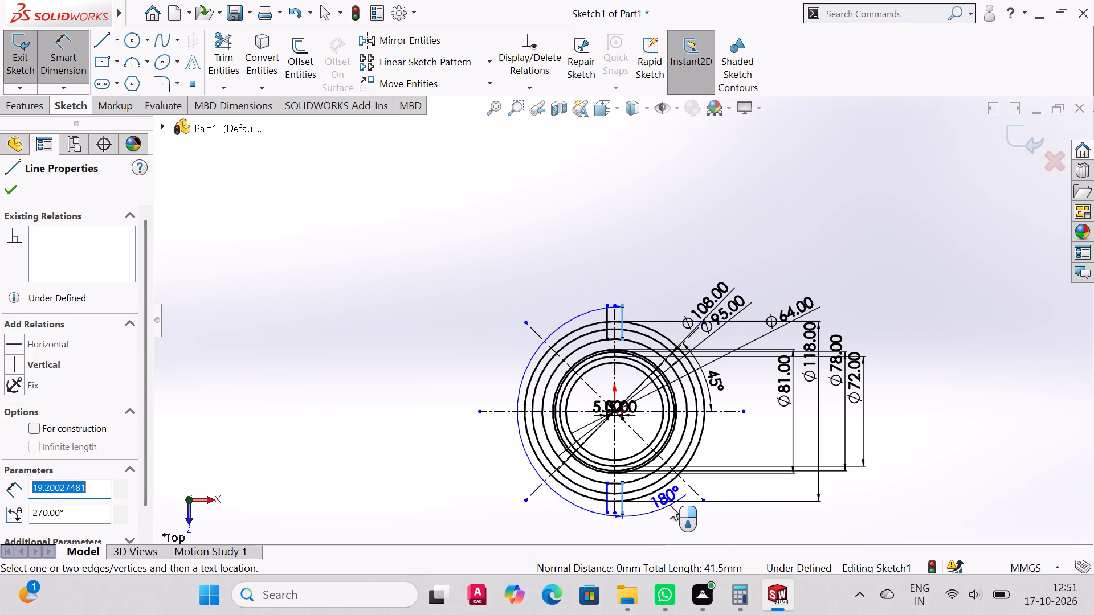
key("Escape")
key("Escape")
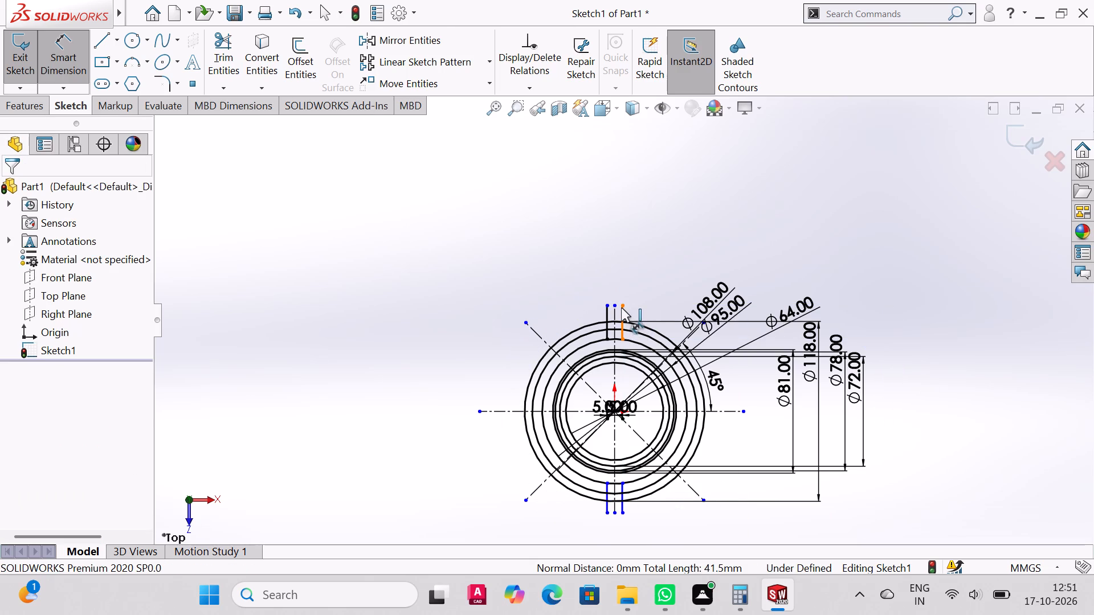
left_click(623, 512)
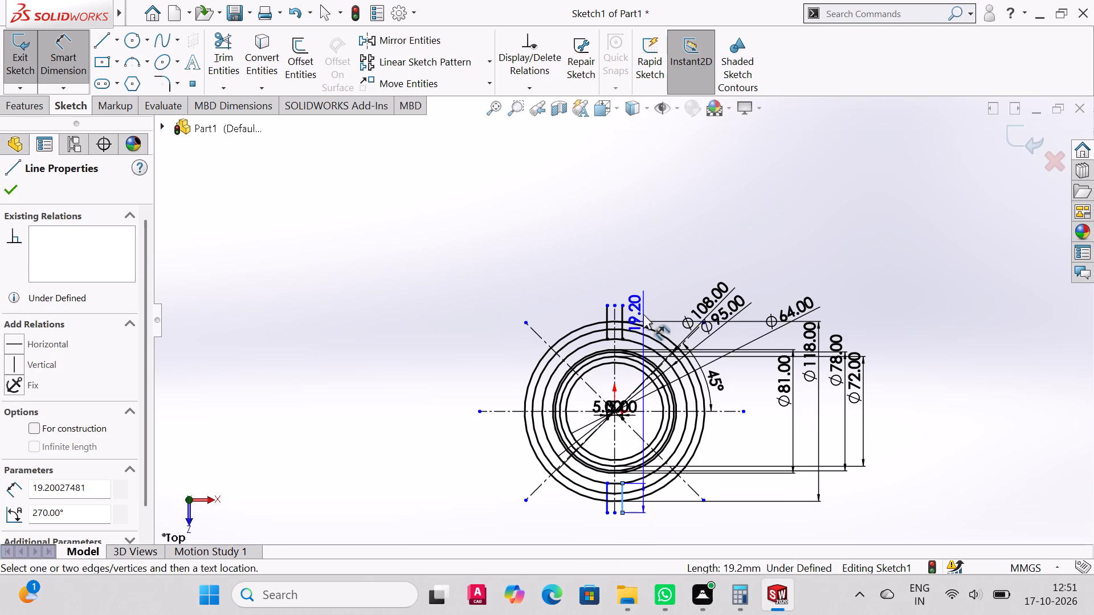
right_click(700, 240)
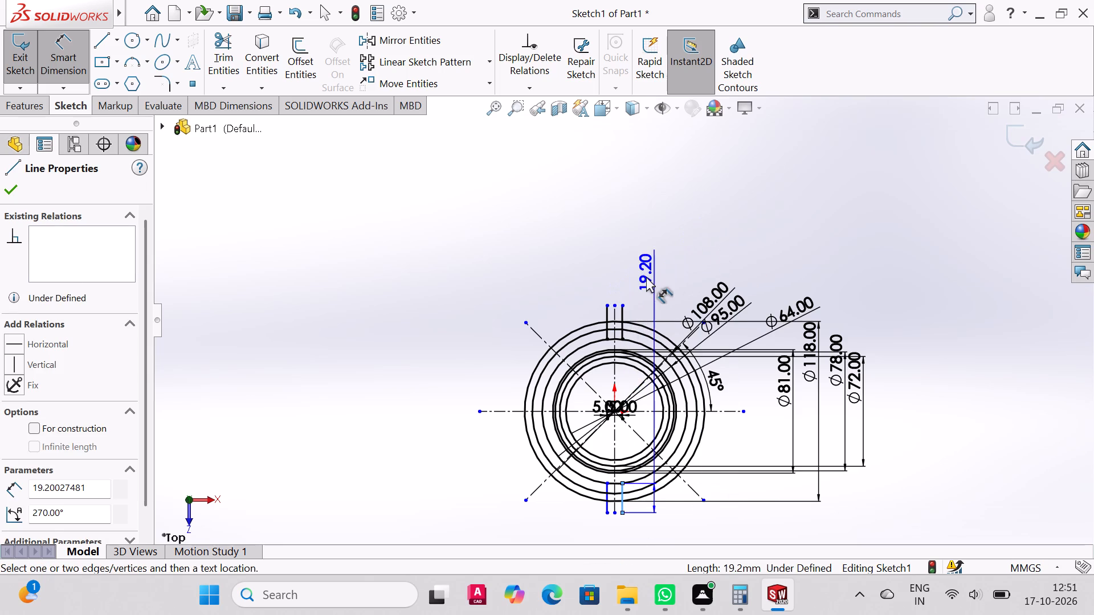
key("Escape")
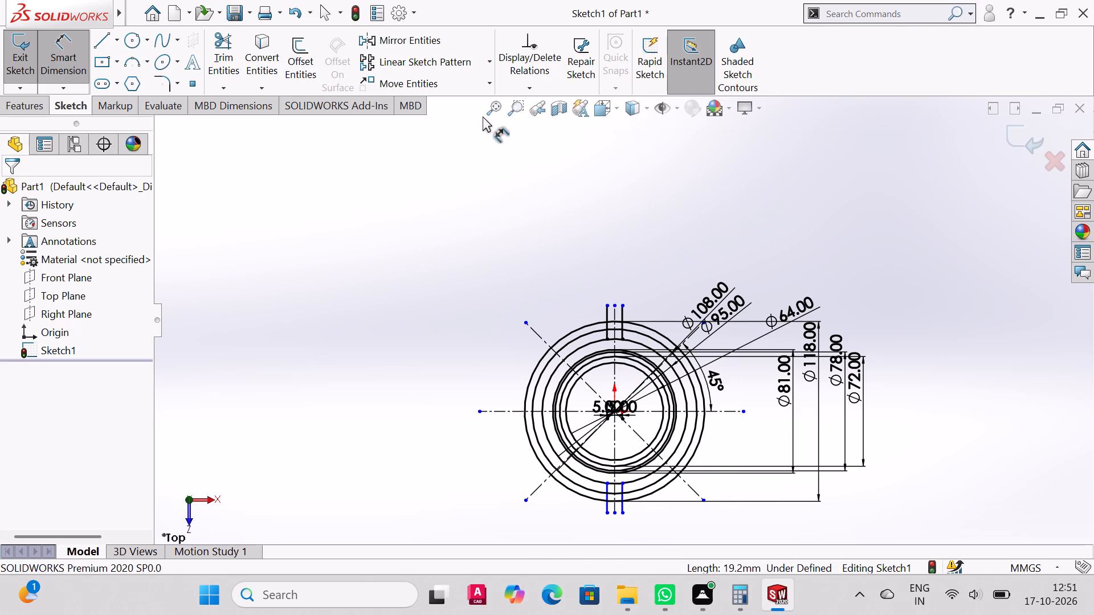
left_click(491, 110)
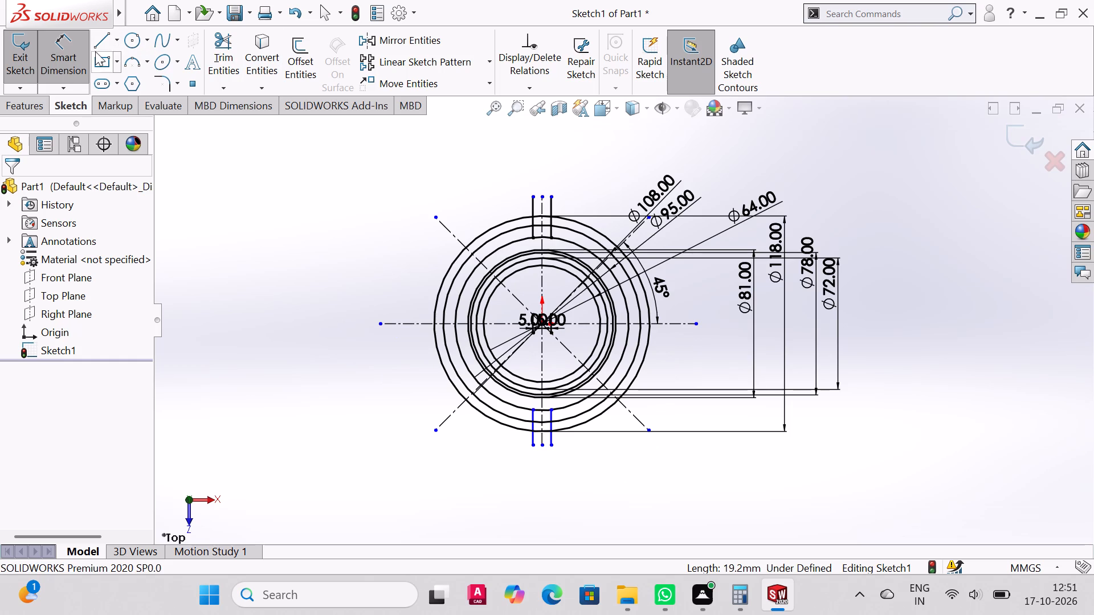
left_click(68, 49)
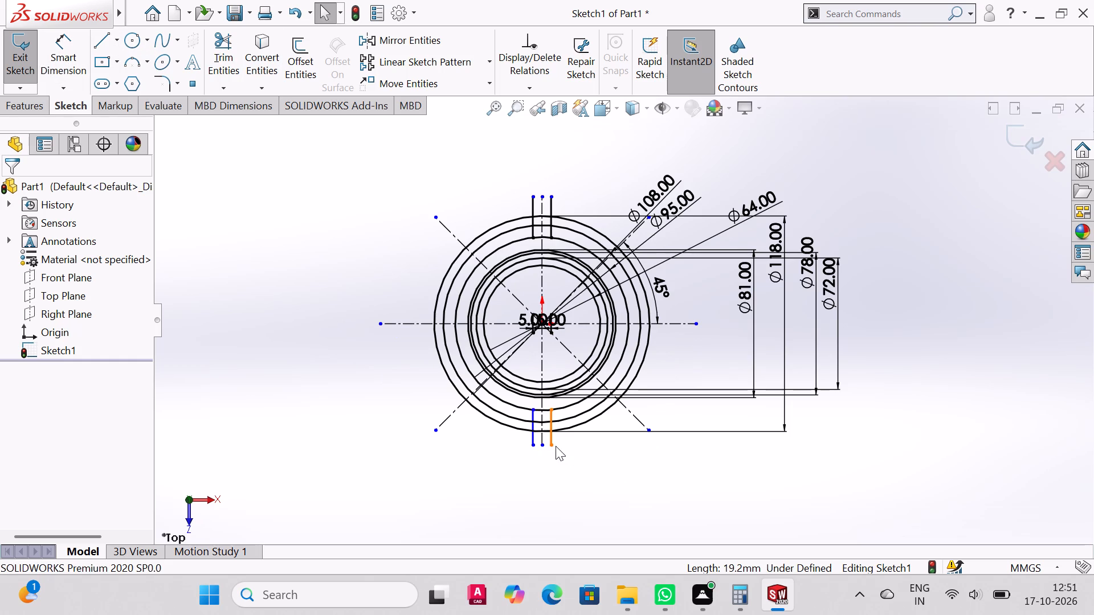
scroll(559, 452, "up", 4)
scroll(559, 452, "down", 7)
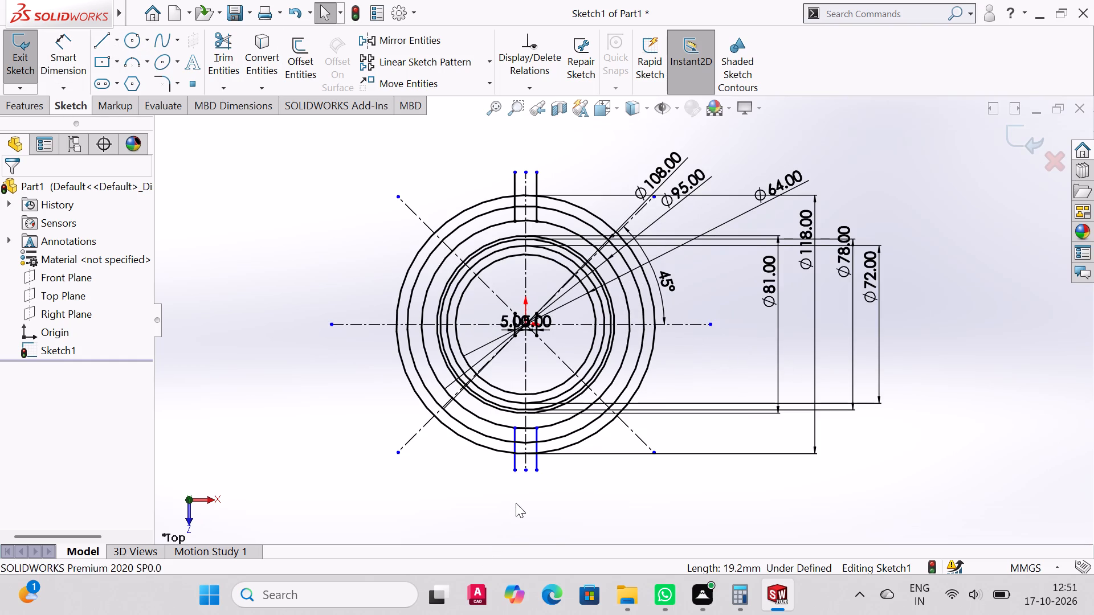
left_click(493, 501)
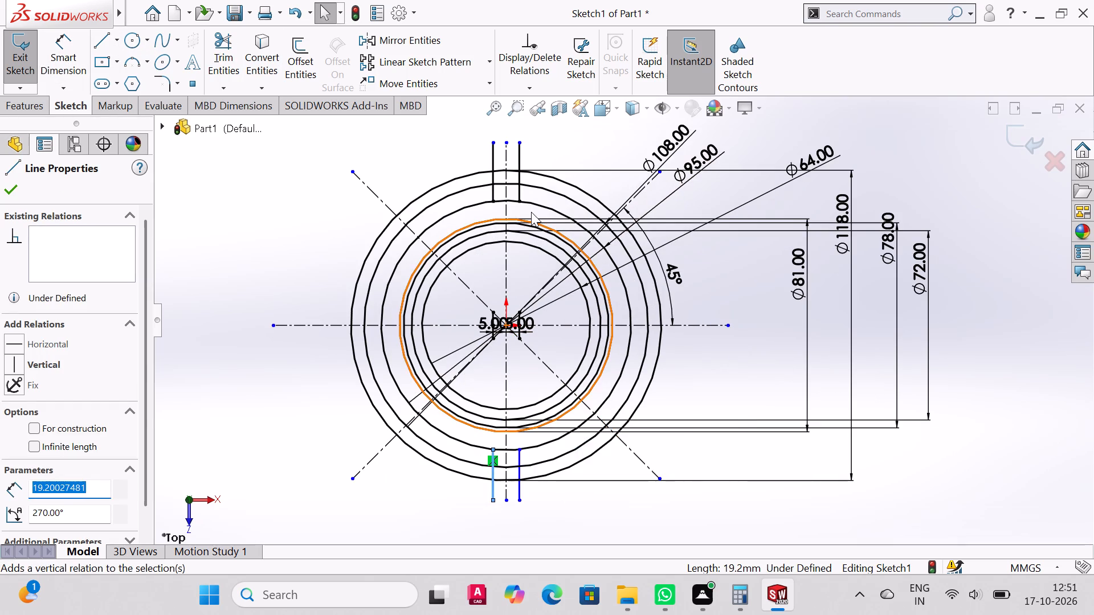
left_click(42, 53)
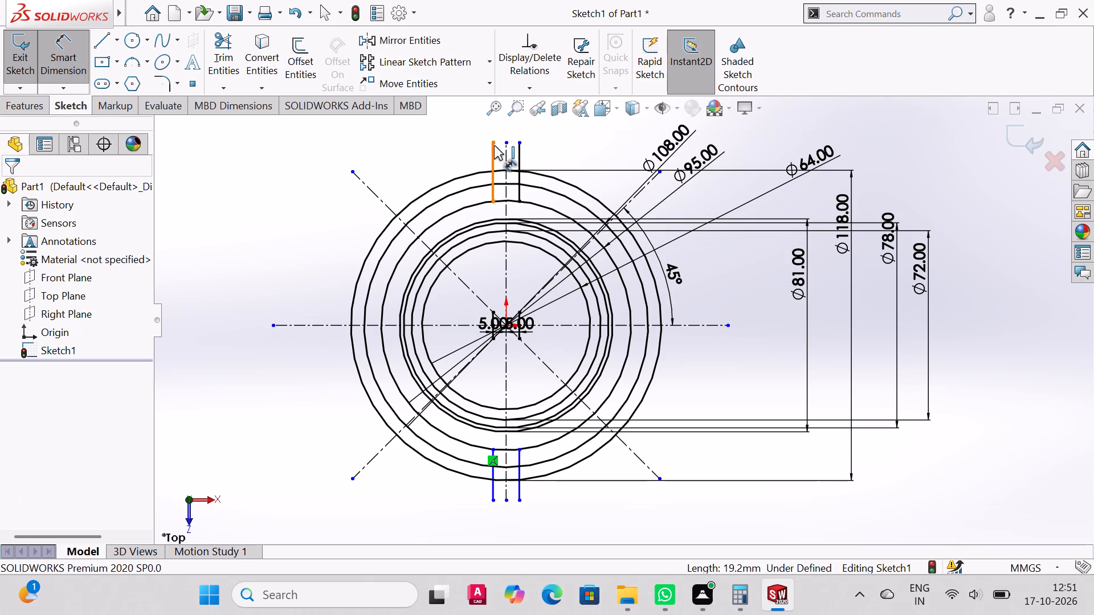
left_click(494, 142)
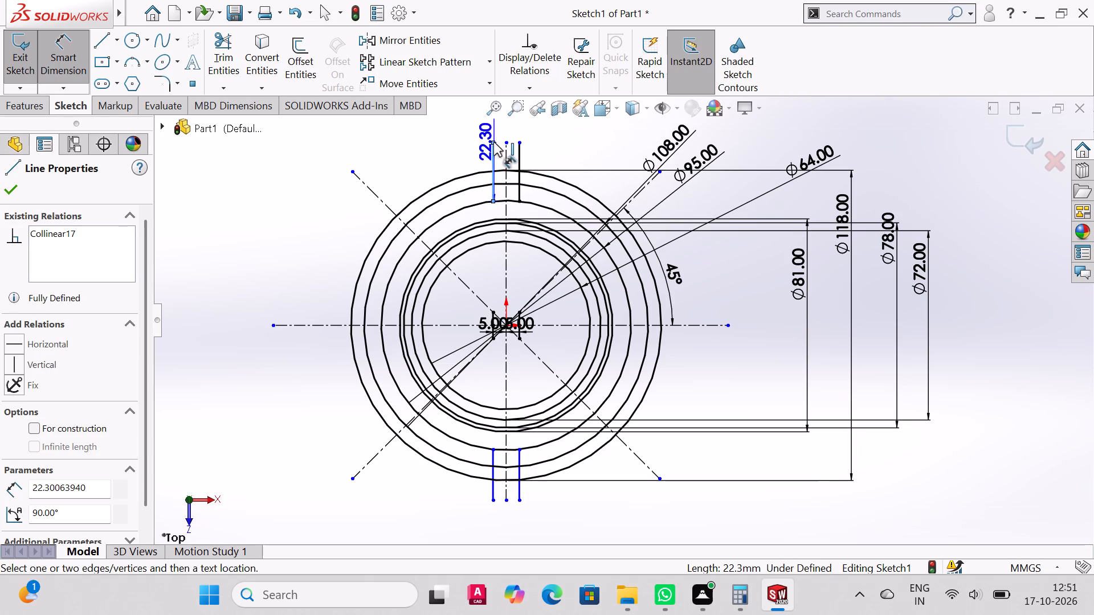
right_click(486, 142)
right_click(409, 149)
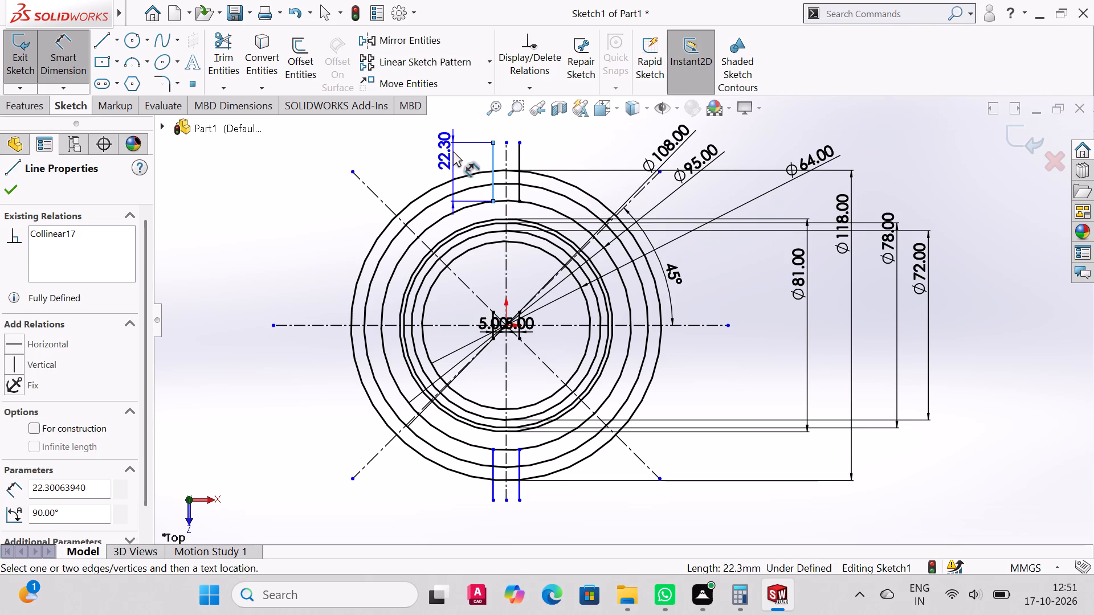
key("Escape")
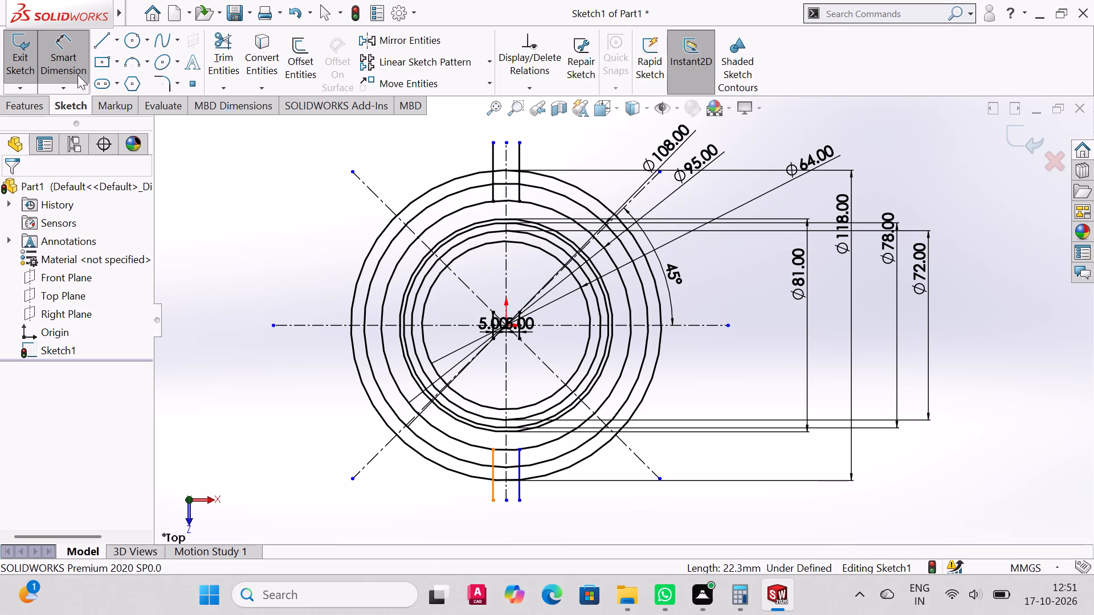
Draw a short horizontal centerline across the lower pair of offset lines near their outer ends, about 64 mm below the origin.
left_click(118, 43)
left_click(112, 73)
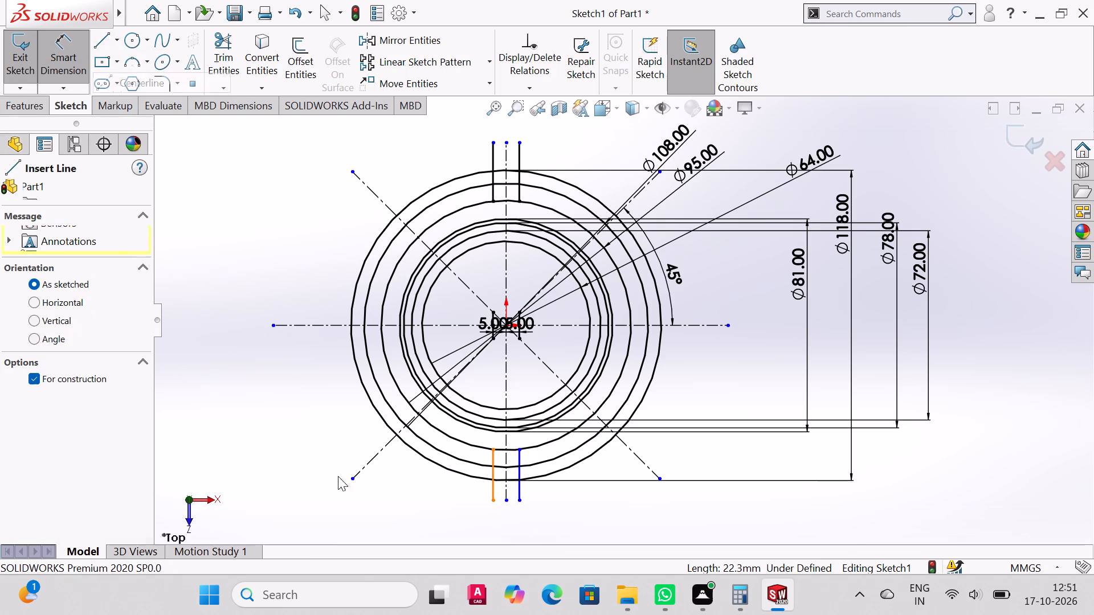
left_click(482, 497)
left_click(523, 495)
right_click(523, 494)
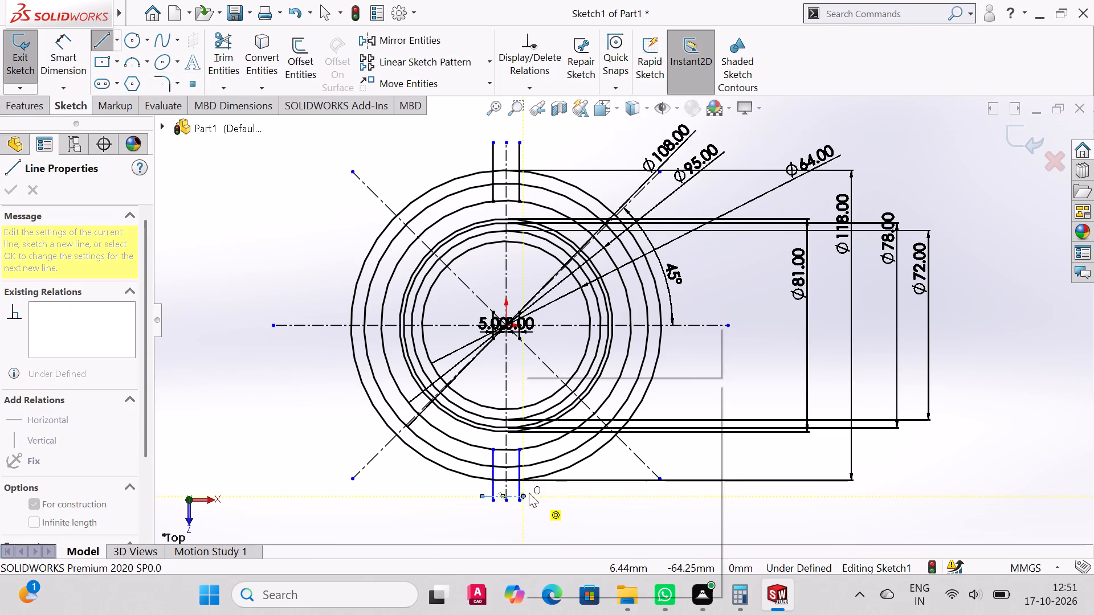
left_click(586, 399)
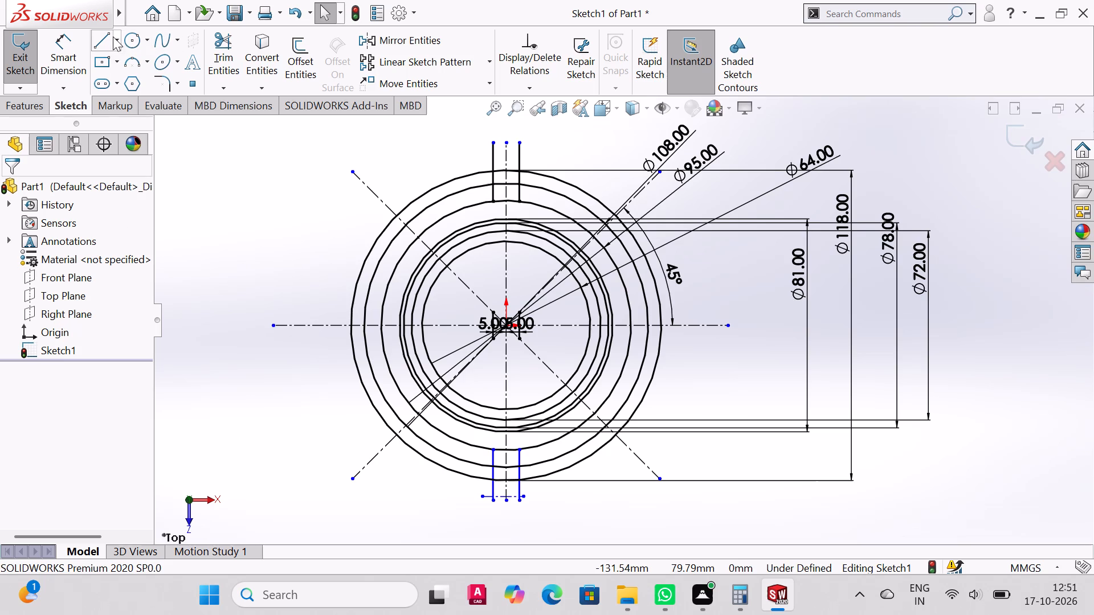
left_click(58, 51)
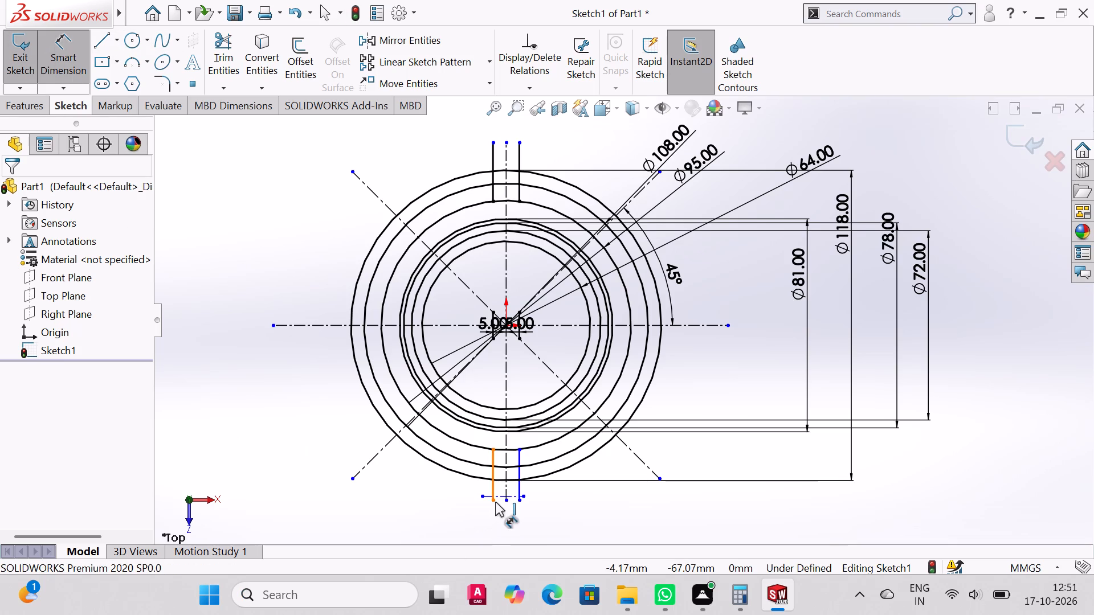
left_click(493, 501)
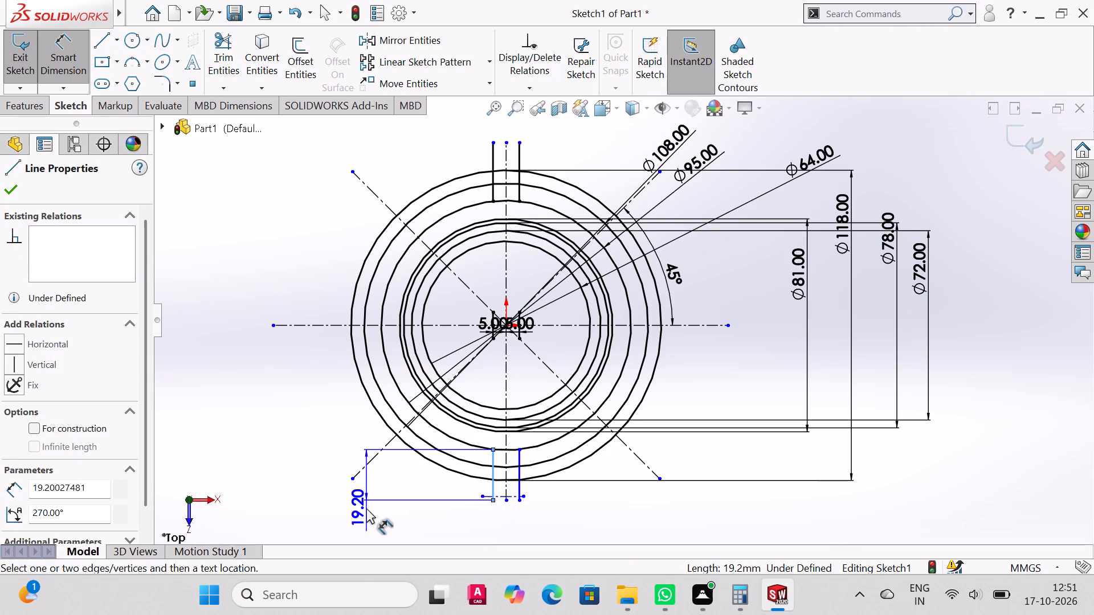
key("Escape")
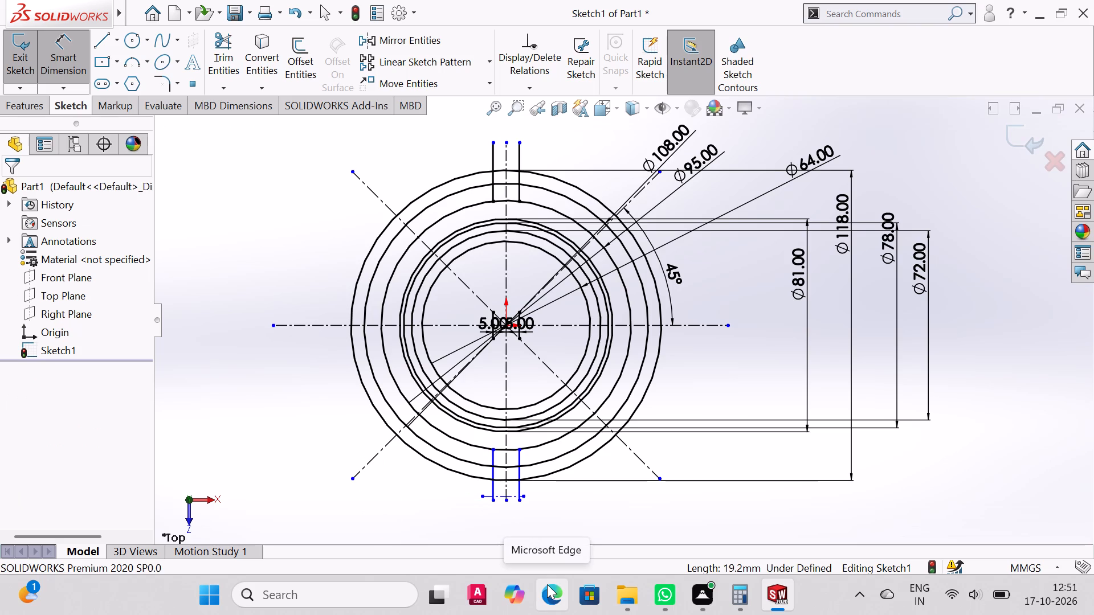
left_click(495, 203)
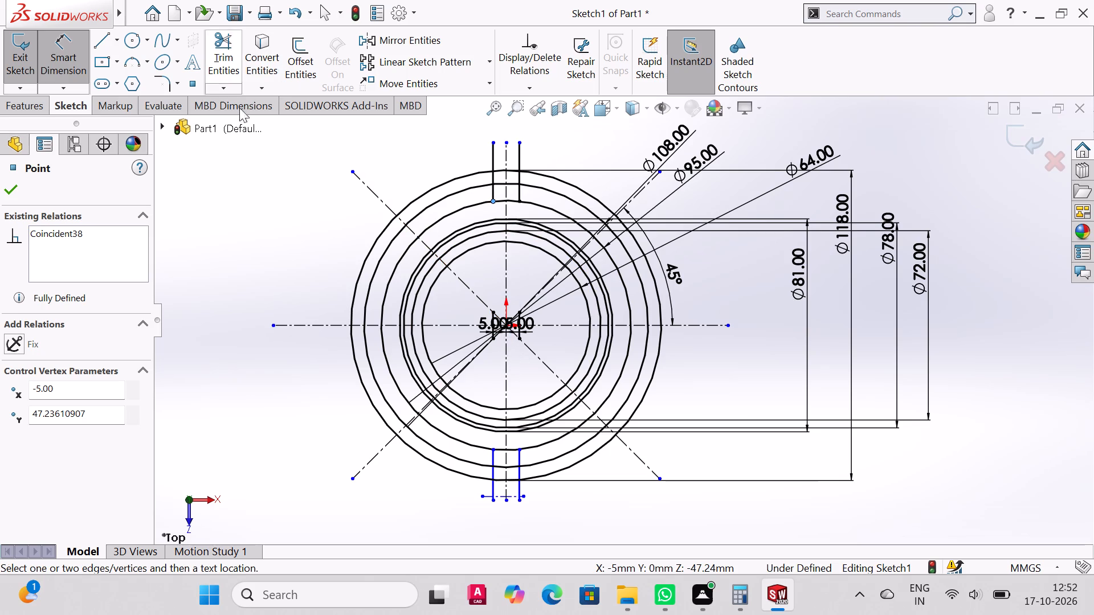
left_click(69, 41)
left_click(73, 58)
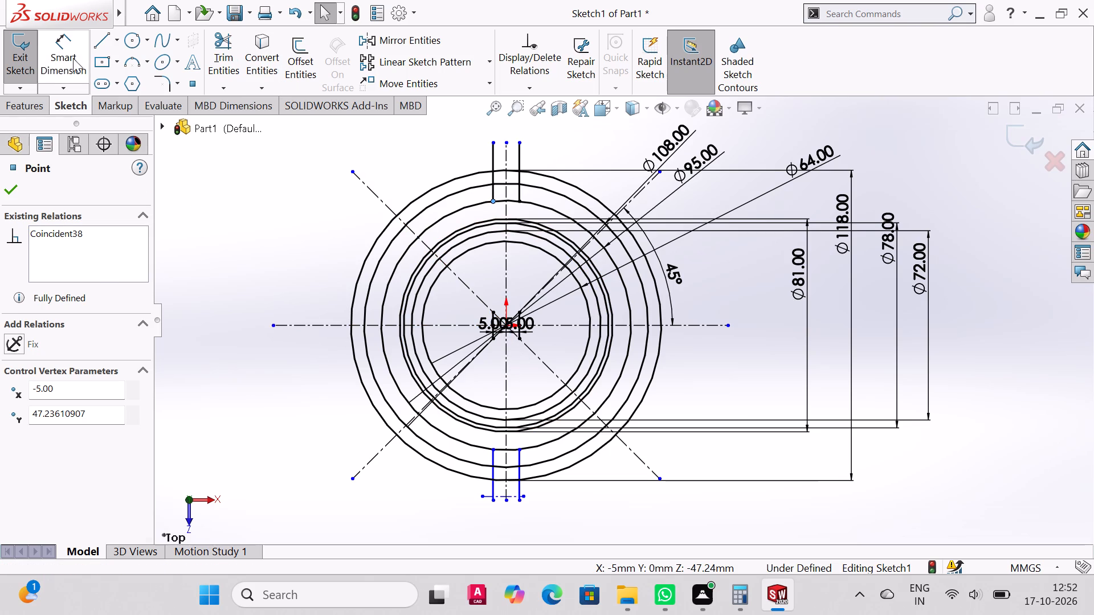
Close the outer end of the upper tab with a horizontal line joining its two offset lines.
left_click(104, 48)
left_click(493, 145)
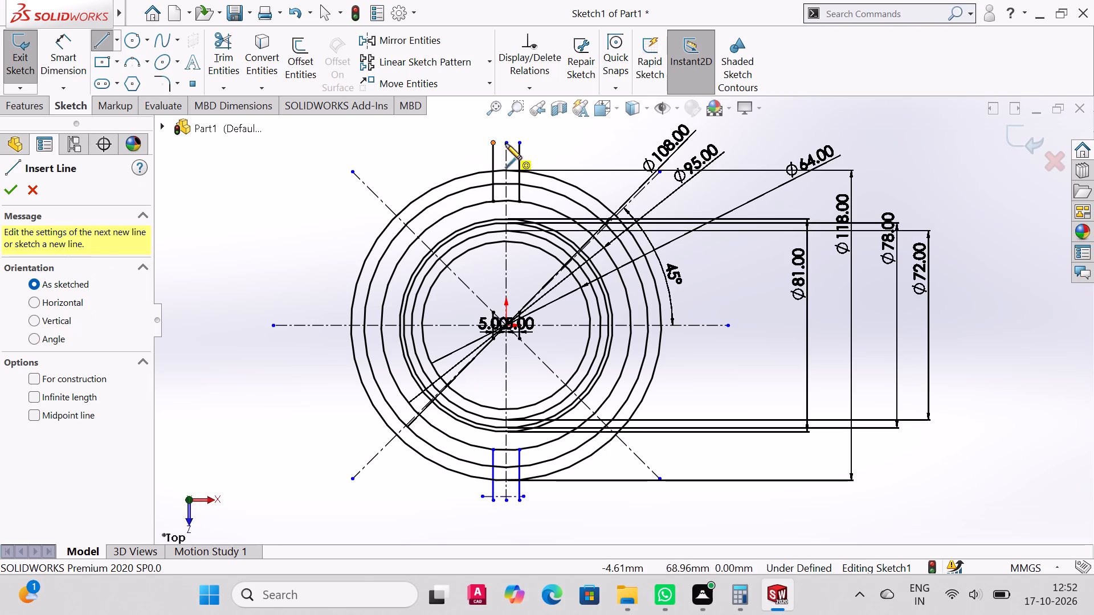
left_click(518, 143)
right_click(518, 143)
left_click(554, 147)
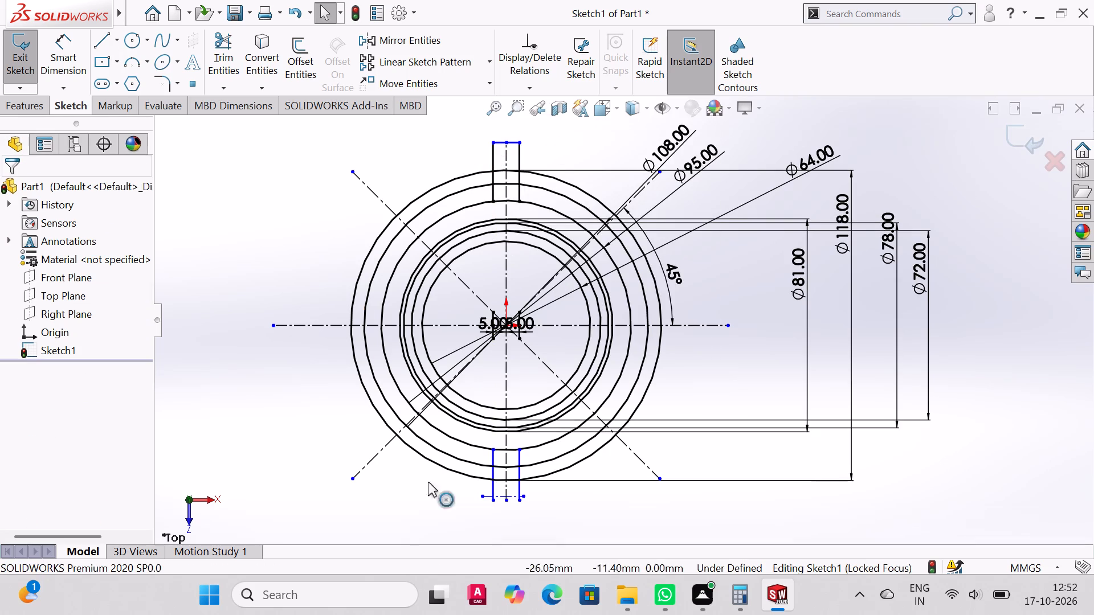
Delete the short horizontal centerline crossing the lower pair of offset lines.
left_click(487, 498)
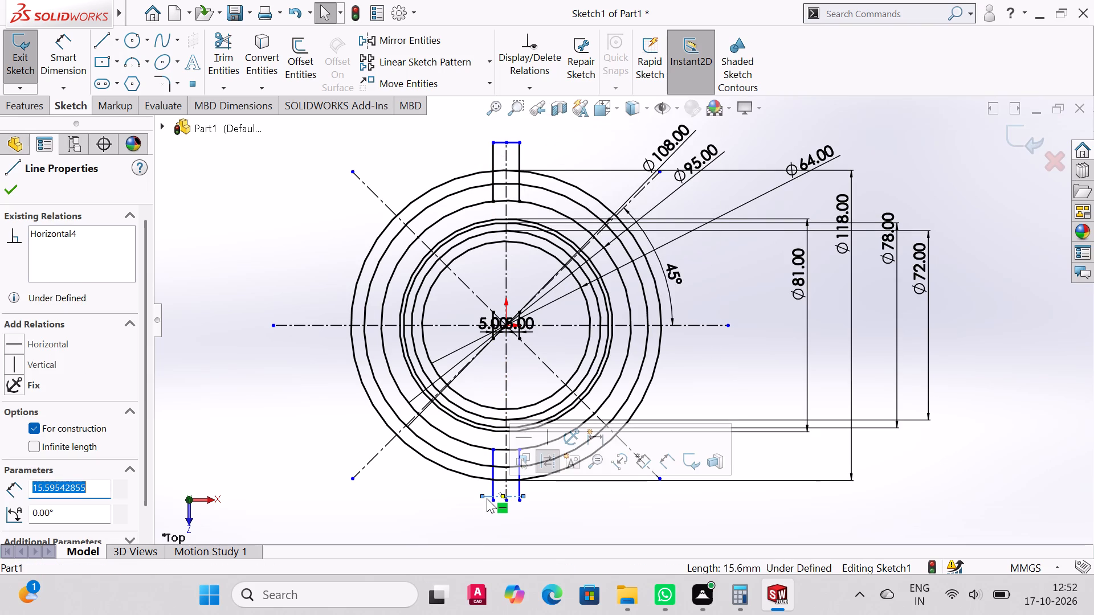
key("Delete")
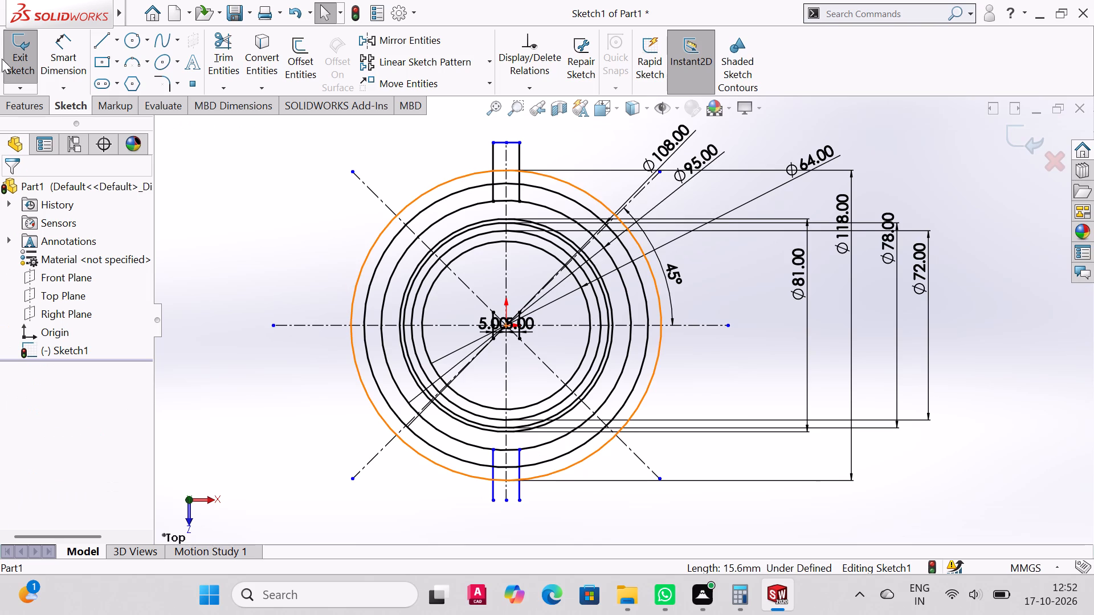
Close the outer end of the lower tab with a horizontal line joining its two offset lines.
left_click(93, 39)
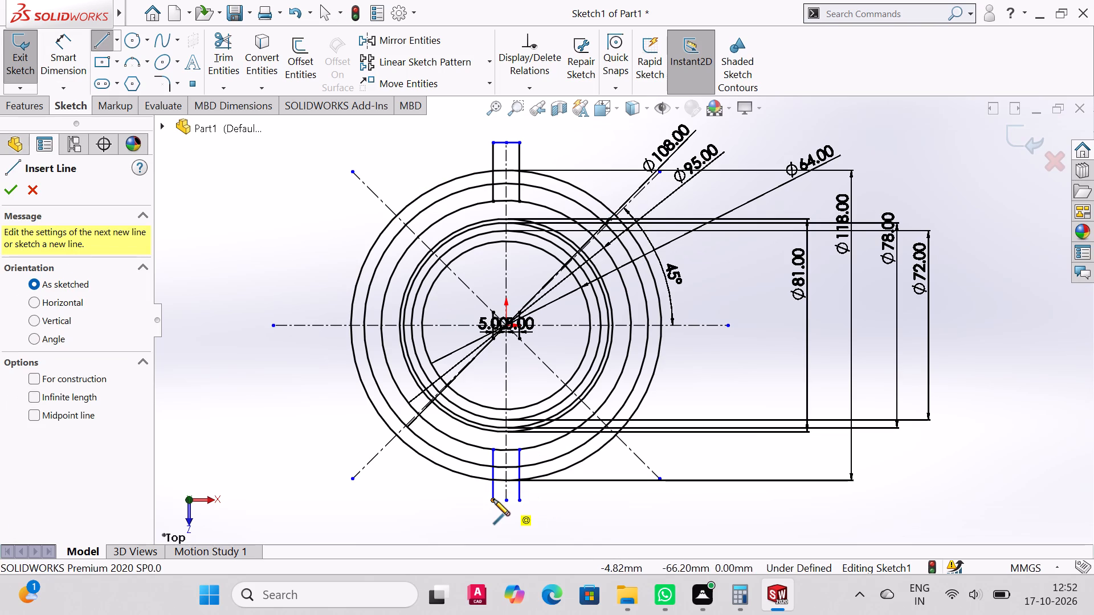
left_click(493, 499)
left_click(520, 499)
right_click(520, 498)
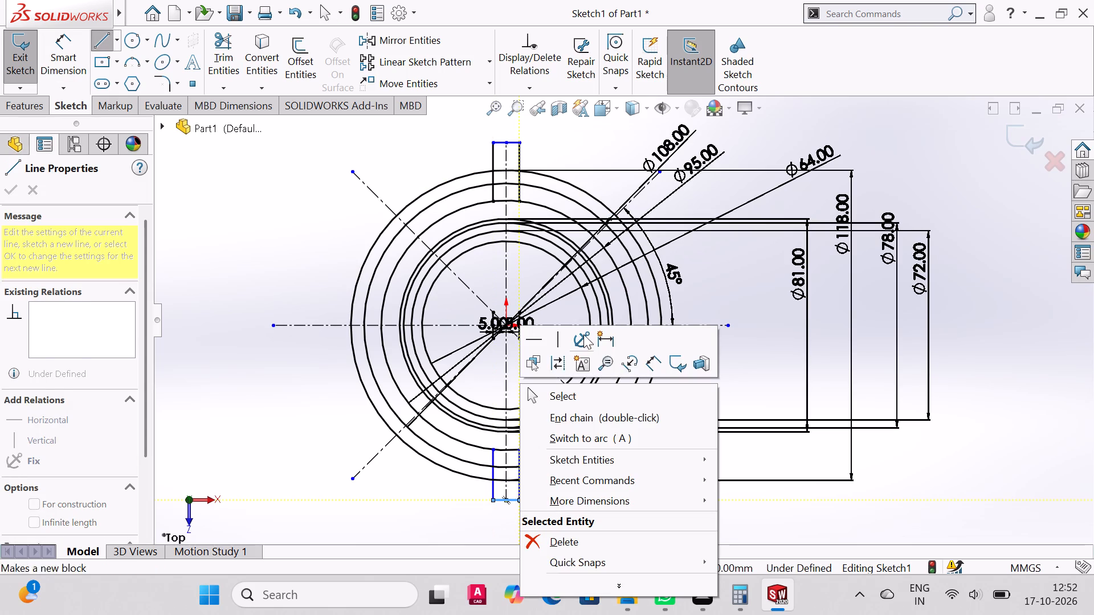
left_click(573, 396)
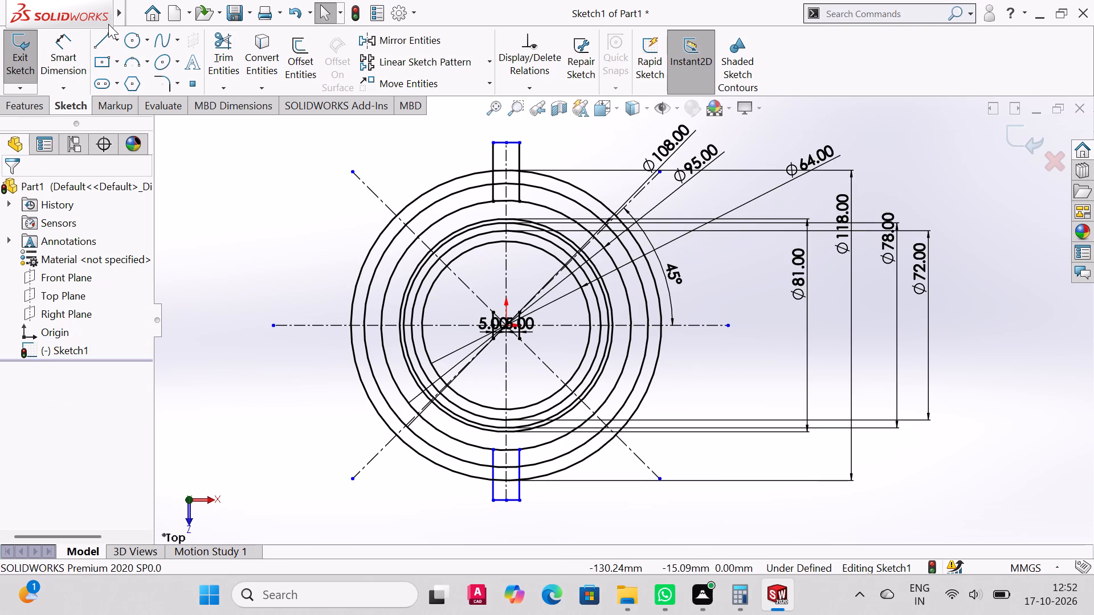
Dimension the vertical distance between the upper and lower tabs' end lines as 139 mm.
left_click(56, 44)
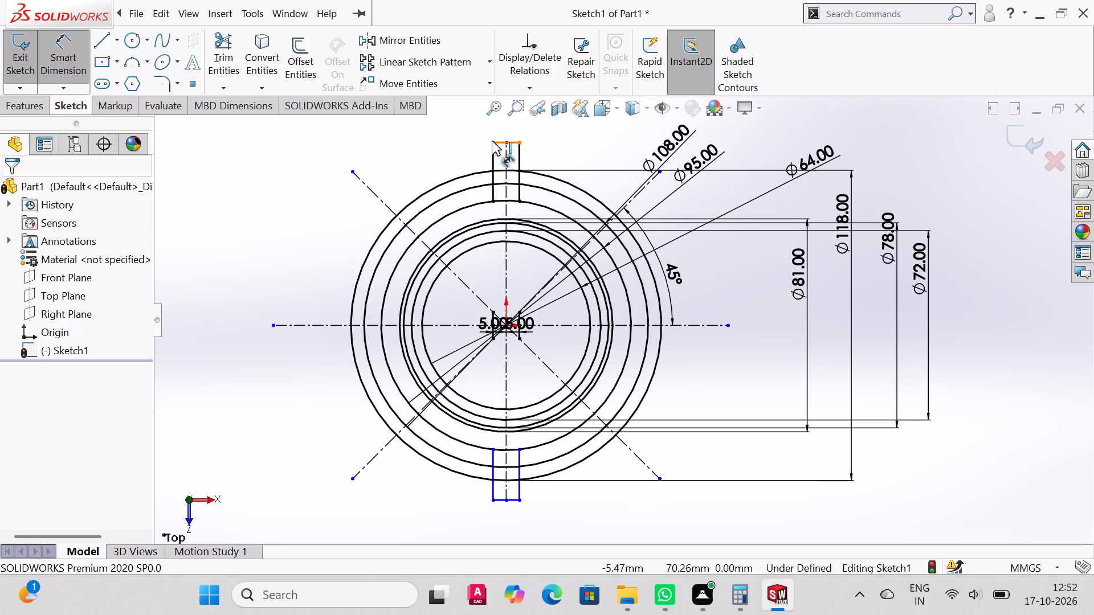
left_click(492, 141)
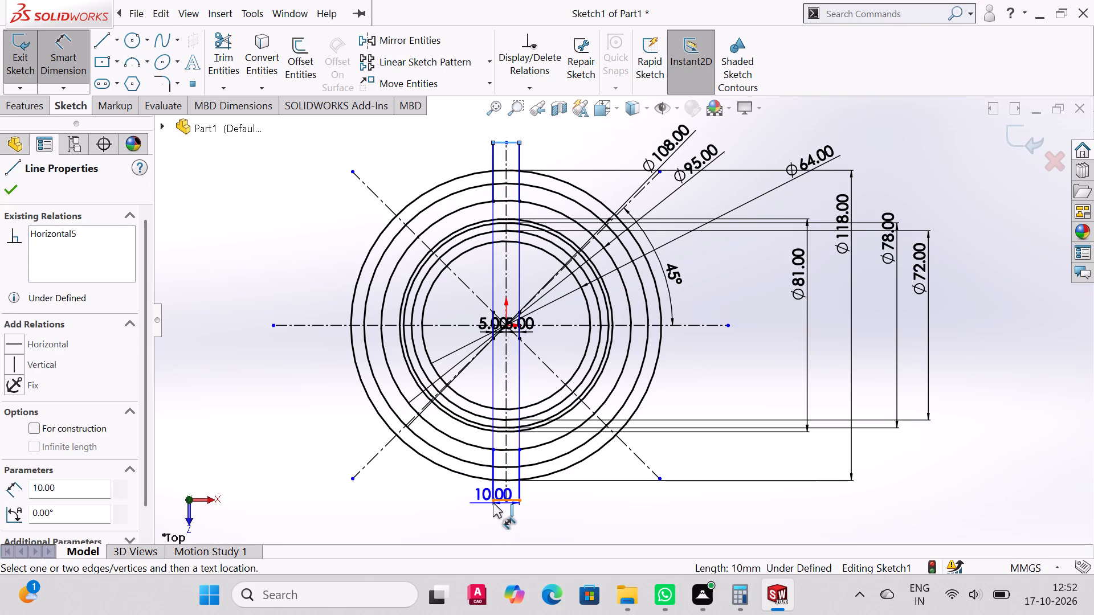
left_click(493, 501)
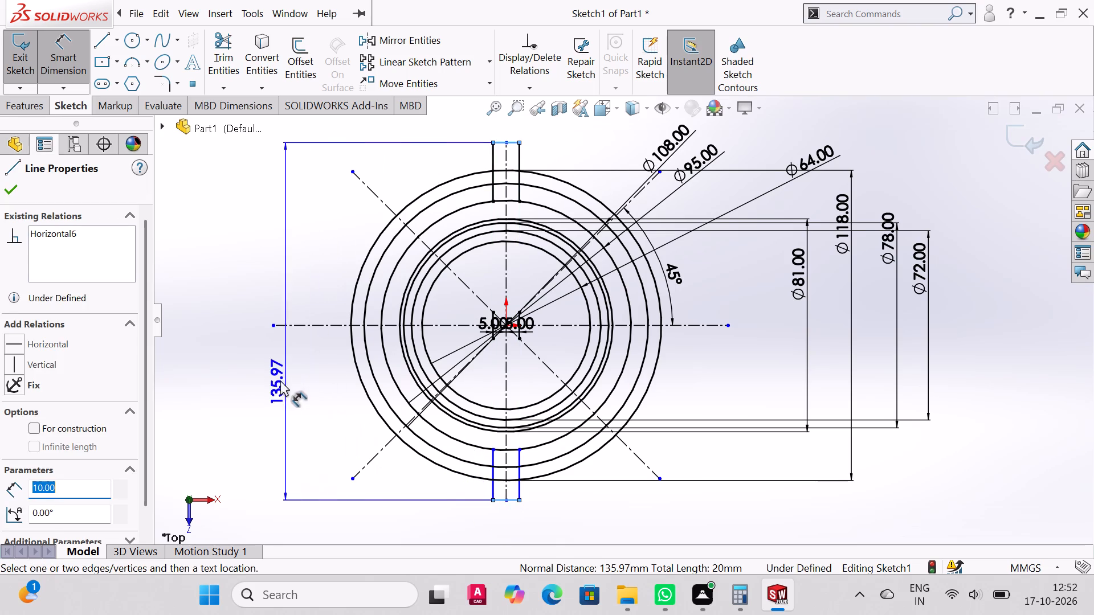
left_click(250, 369)
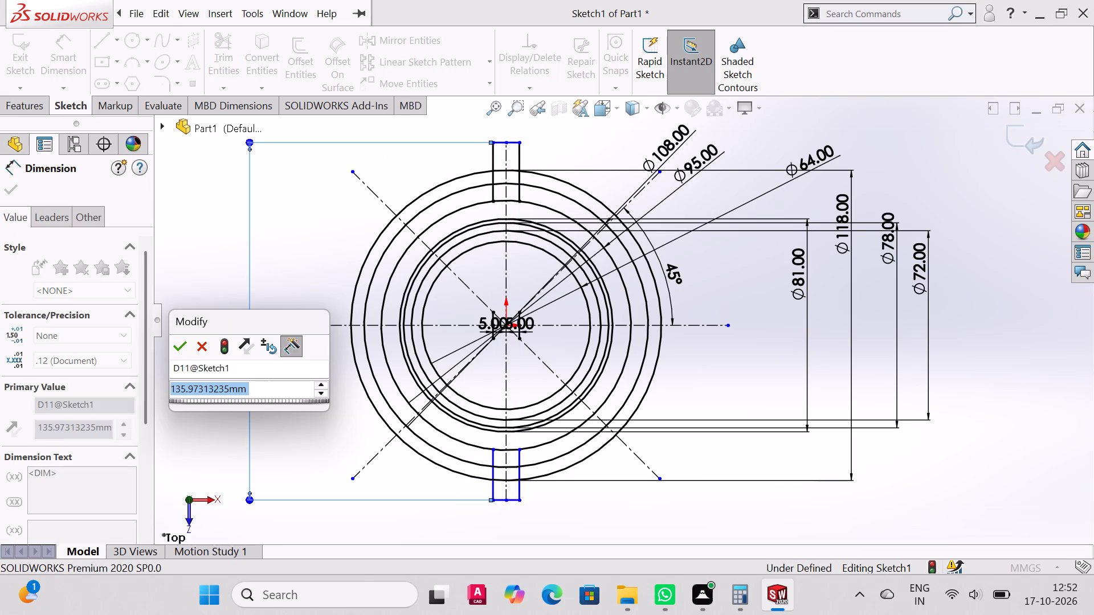
key("1")
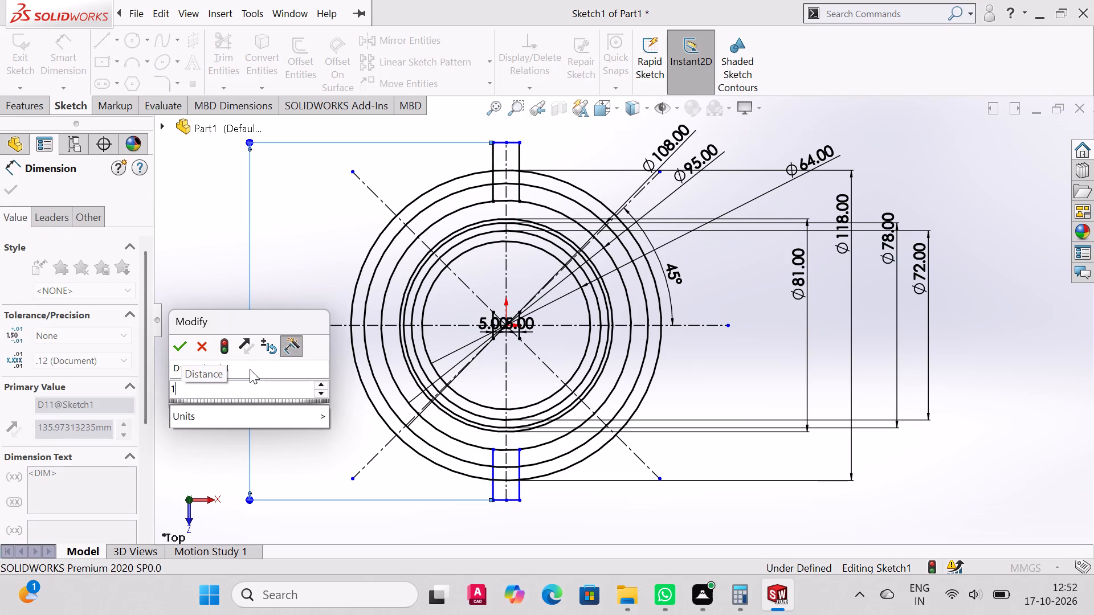
type("39")
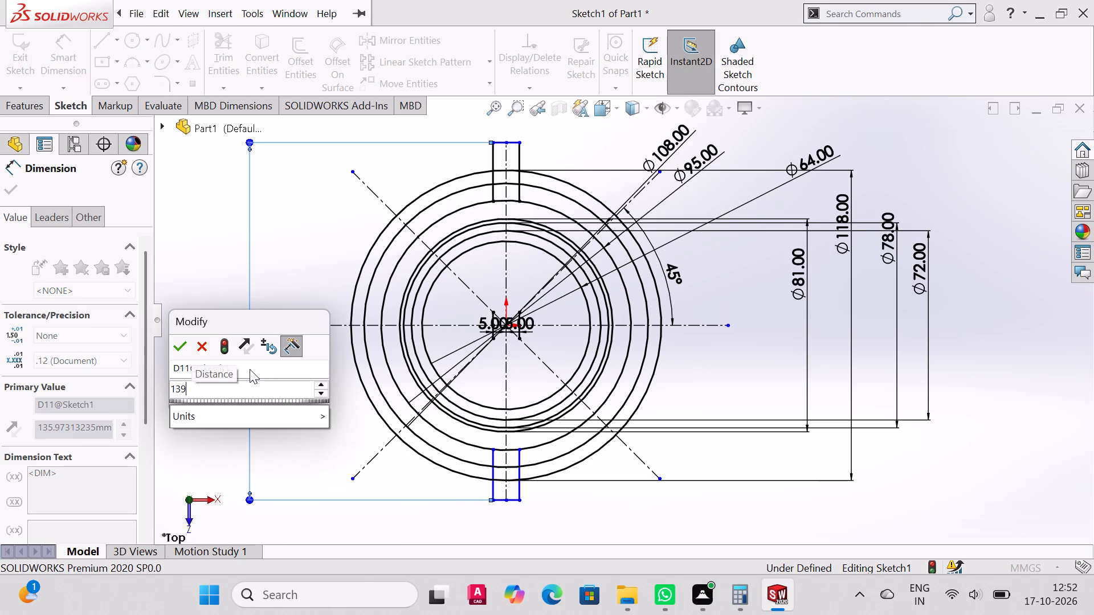
key("Return")
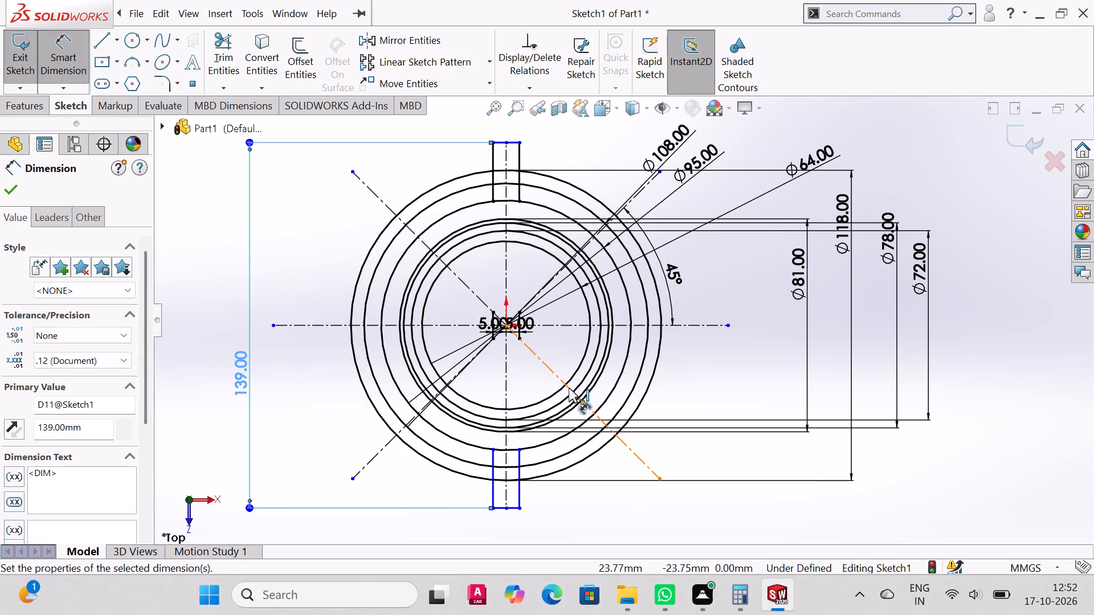
left_click(8, 194)
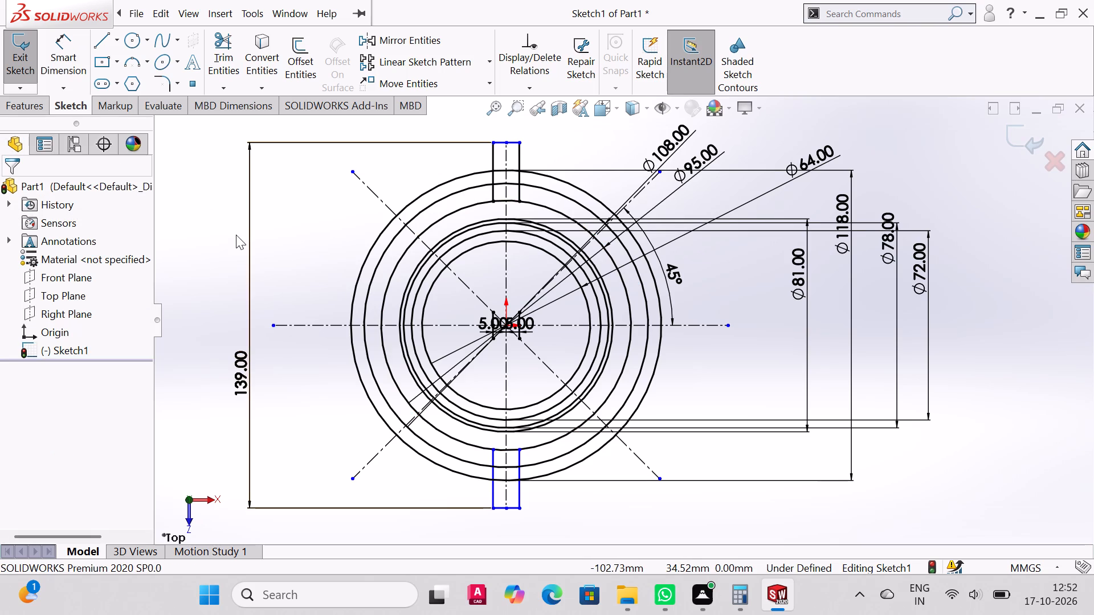
Power-trim the Ø95 circle segments lying between the side lines of the upper and lower tabs.
left_click(231, 43)
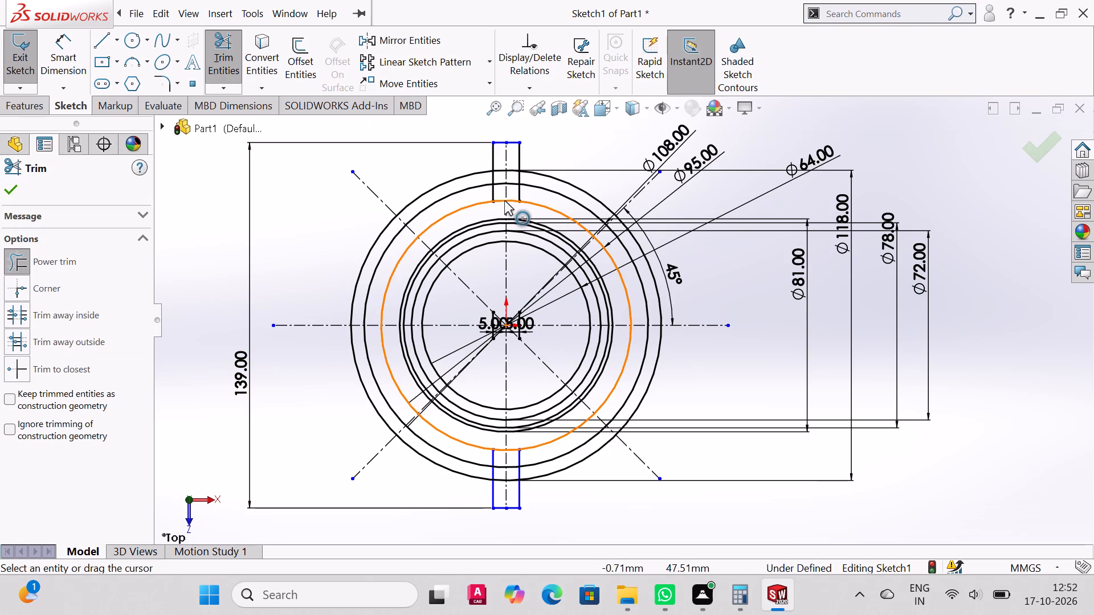
left_click_drag(498, 194, 499, 207)
left_click_drag(512, 194, 513, 194)
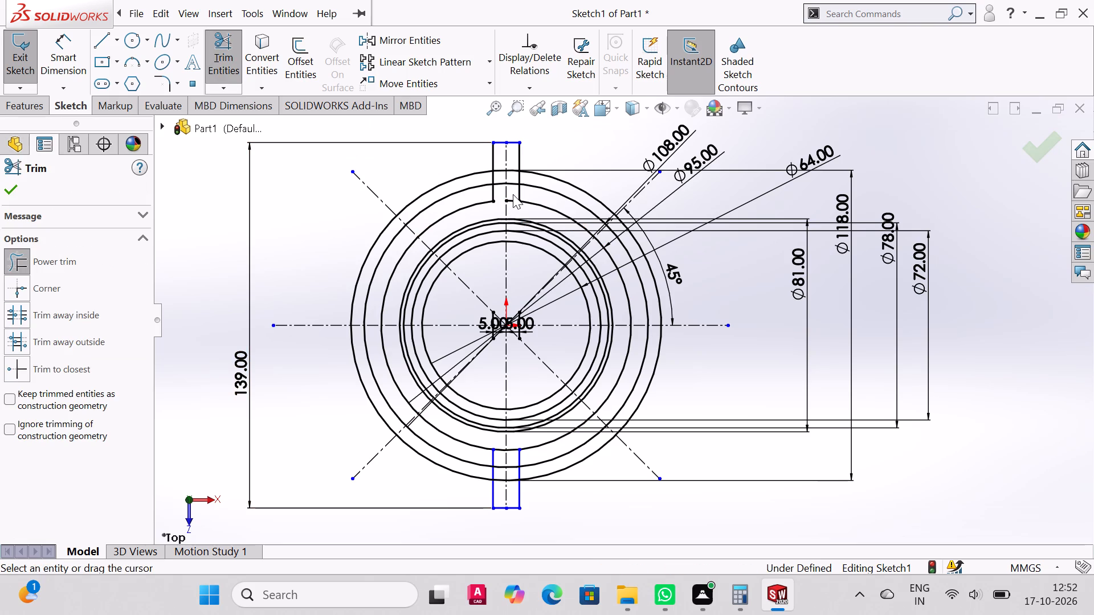
left_click_drag(513, 194, 515, 206)
left_click_drag(500, 439, 500, 450)
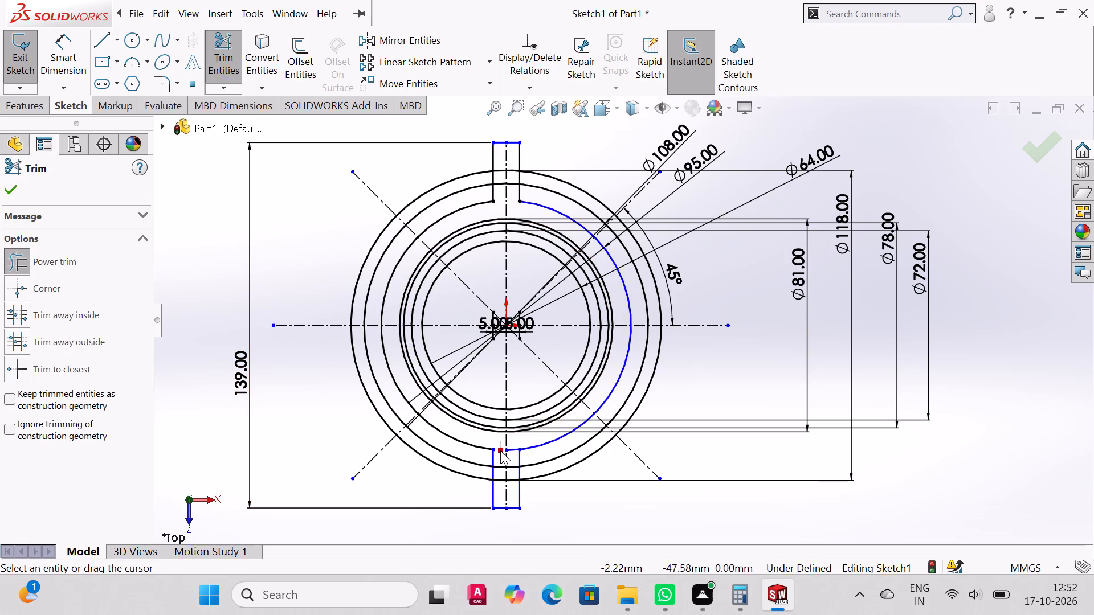
left_click_drag(500, 450, 500, 451)
left_click_drag(515, 438, 513, 450)
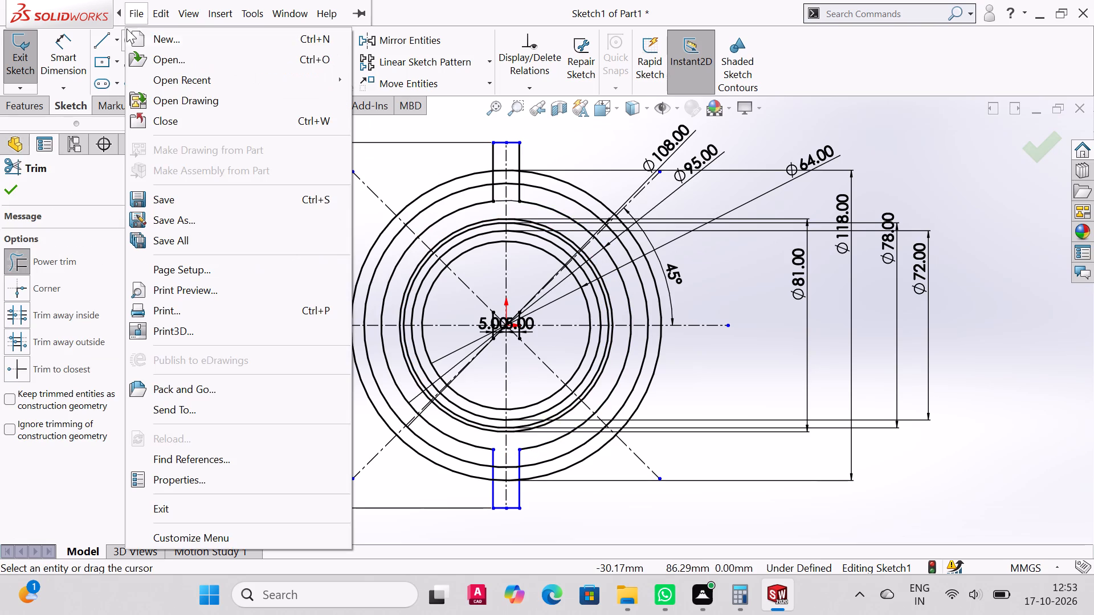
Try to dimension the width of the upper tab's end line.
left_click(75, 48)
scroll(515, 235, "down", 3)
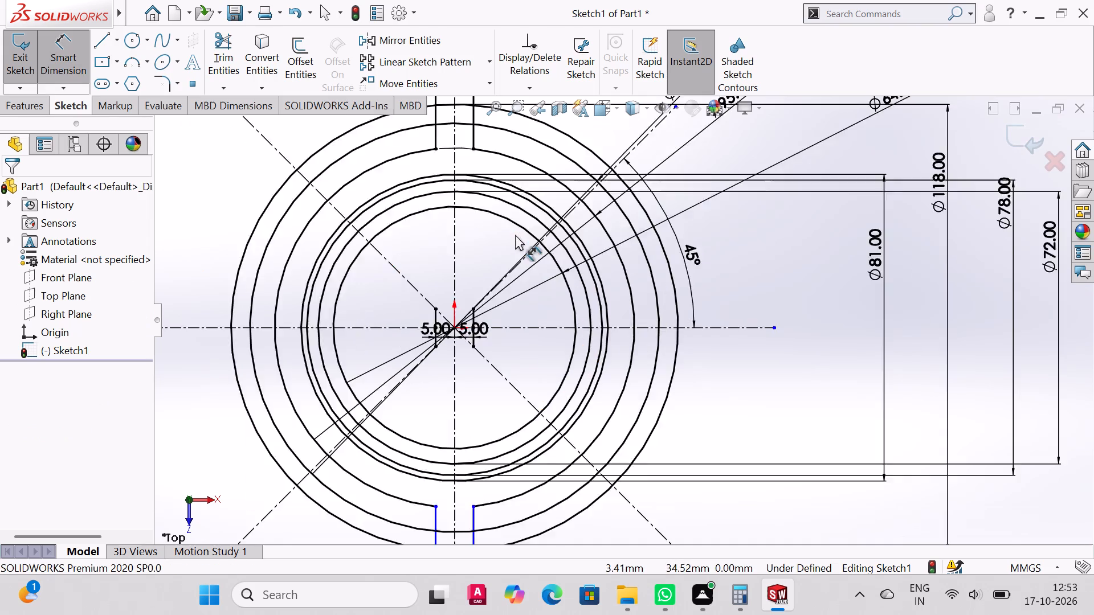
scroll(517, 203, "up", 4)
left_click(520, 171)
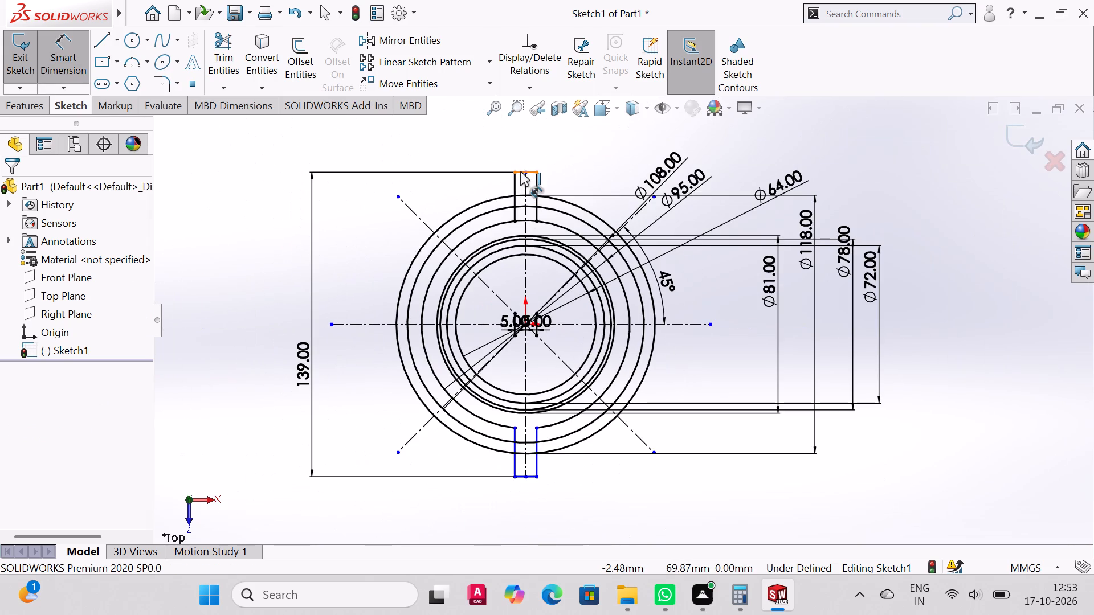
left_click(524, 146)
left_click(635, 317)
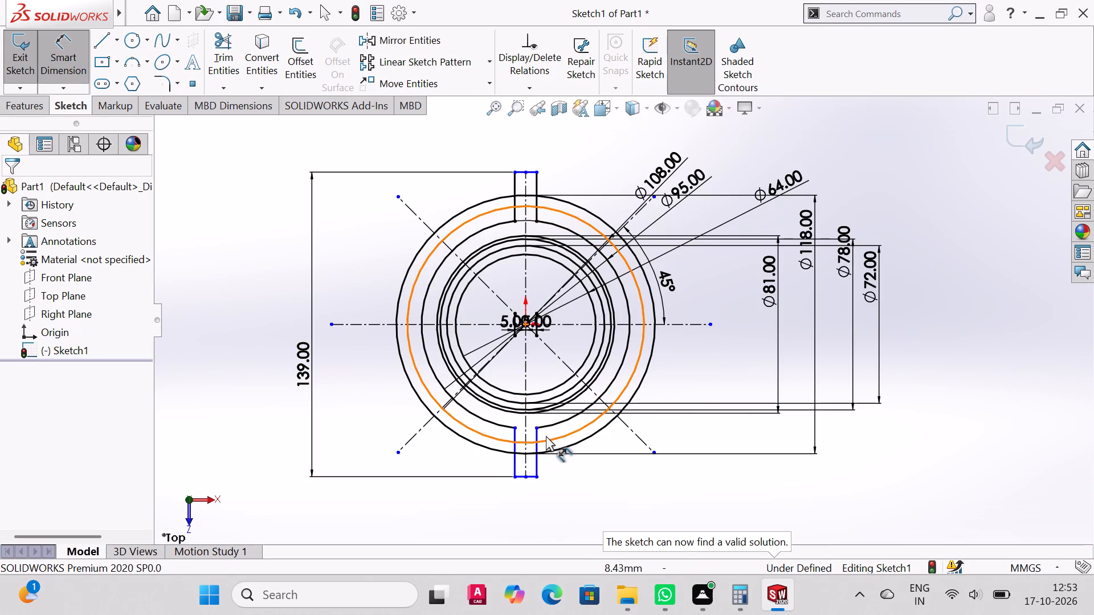
Dimension the lengths of the lower tab's right and left side lines, keeping their lengths as drawn.
left_click(537, 460)
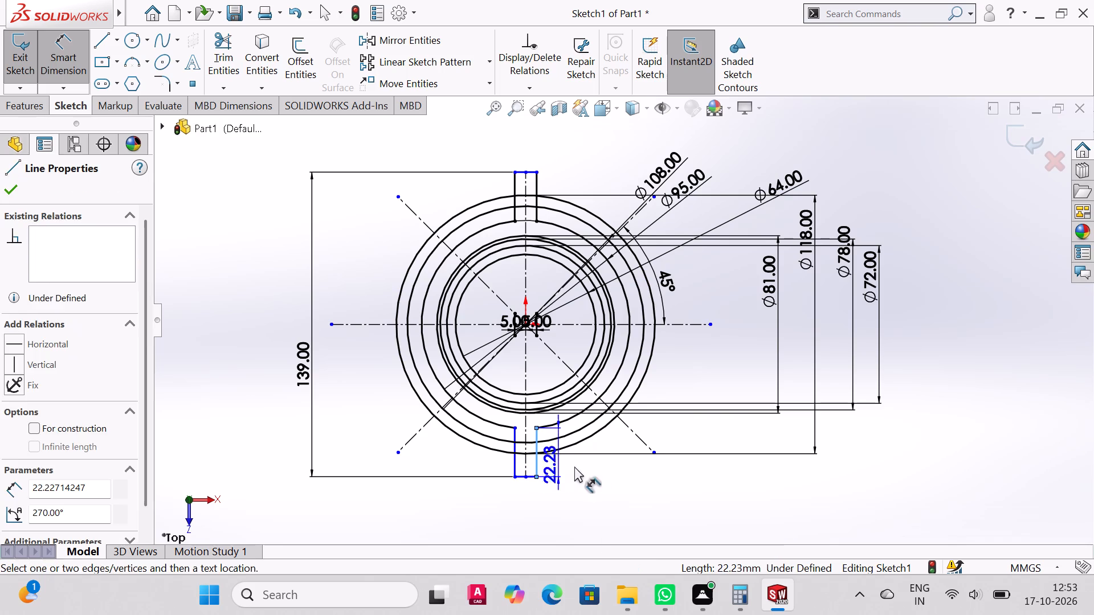
left_click(581, 466)
left_click(504, 446)
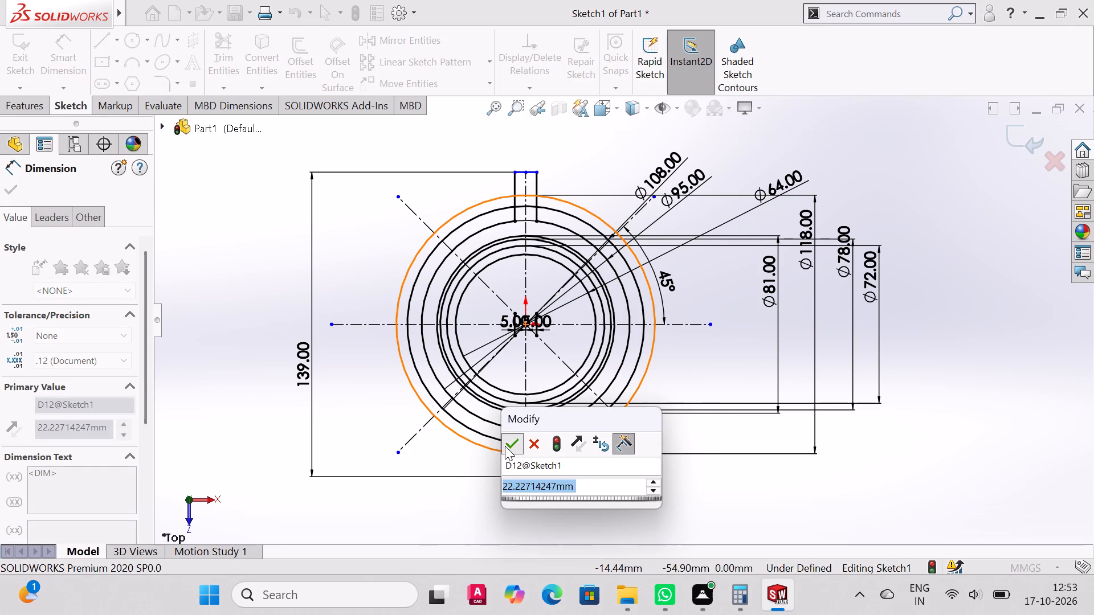
scroll(552, 457, "up", 3)
scroll(553, 452, "down", 4)
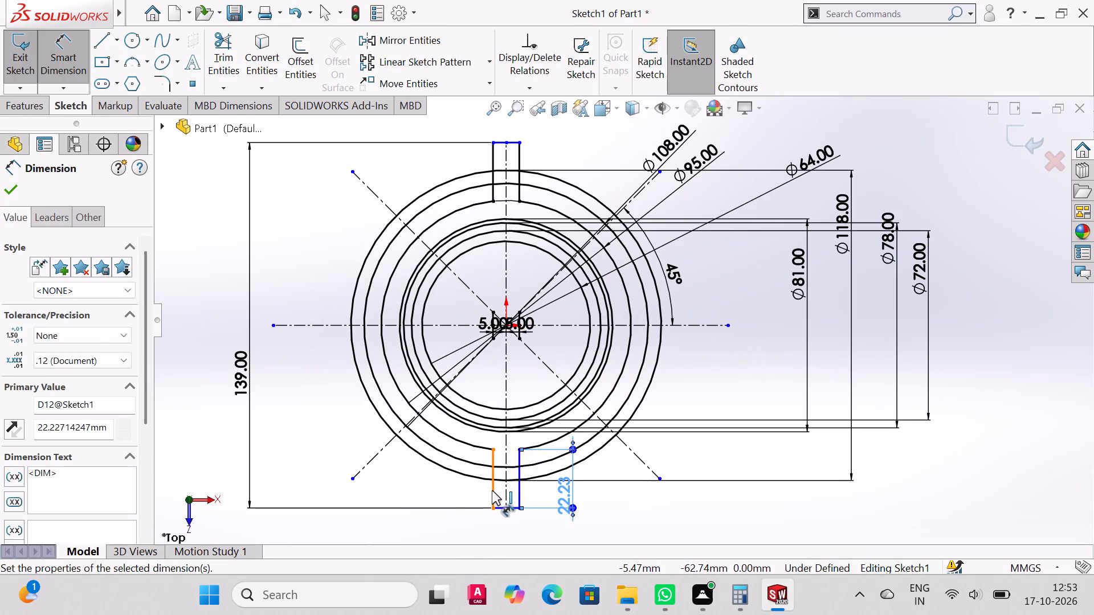
left_click(492, 490)
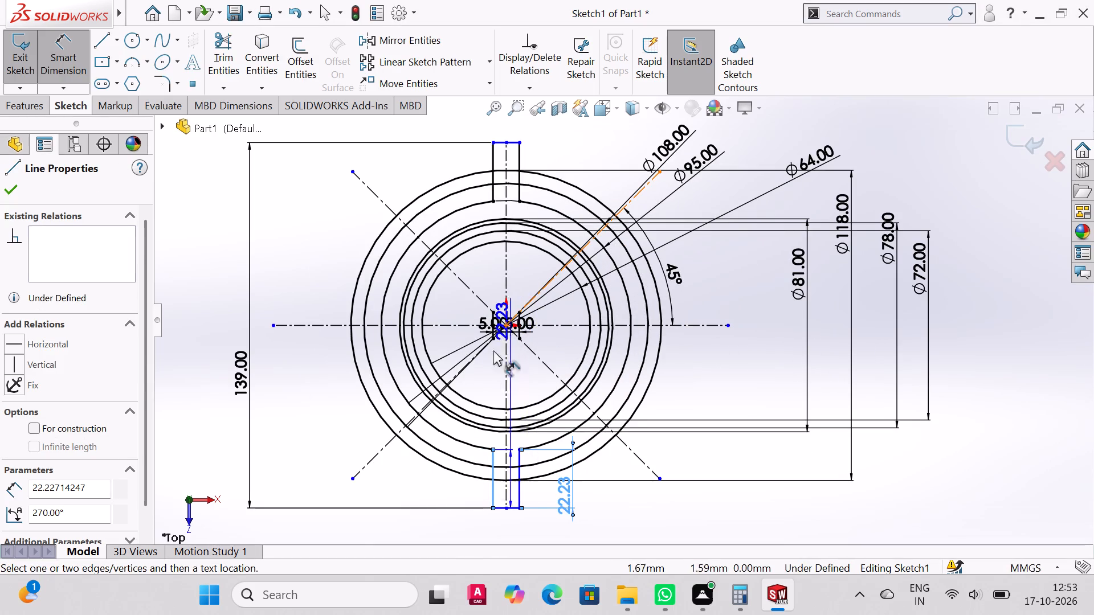
left_click(403, 473)
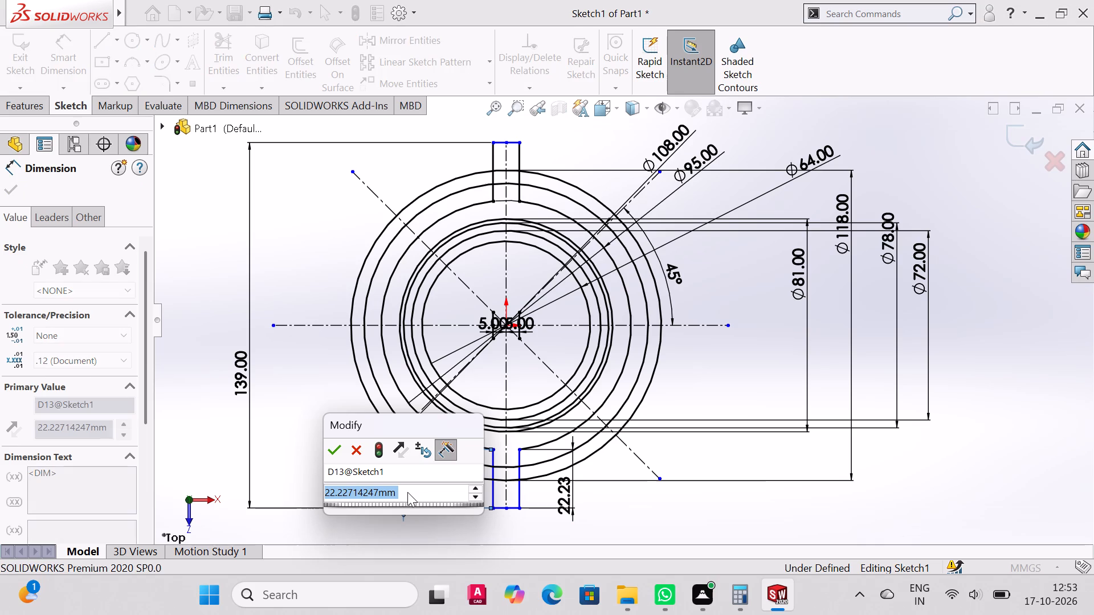
left_click(340, 457)
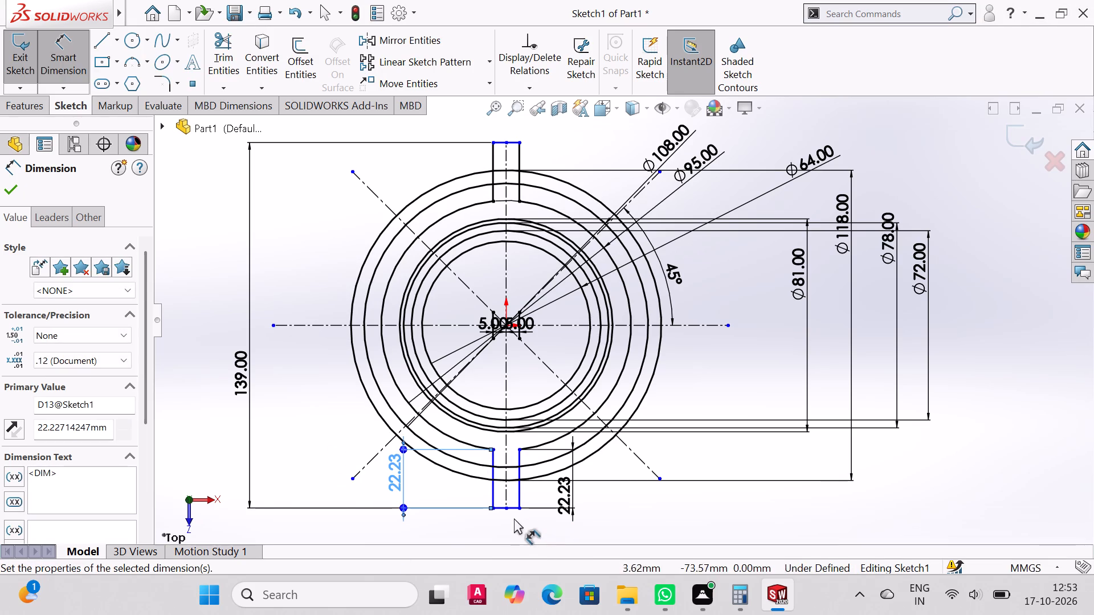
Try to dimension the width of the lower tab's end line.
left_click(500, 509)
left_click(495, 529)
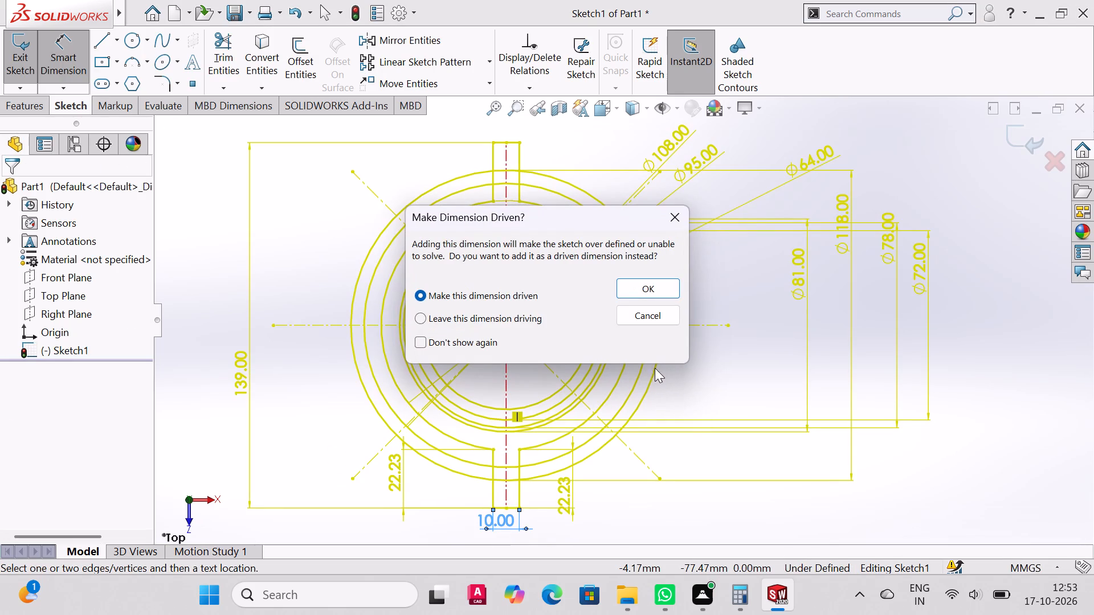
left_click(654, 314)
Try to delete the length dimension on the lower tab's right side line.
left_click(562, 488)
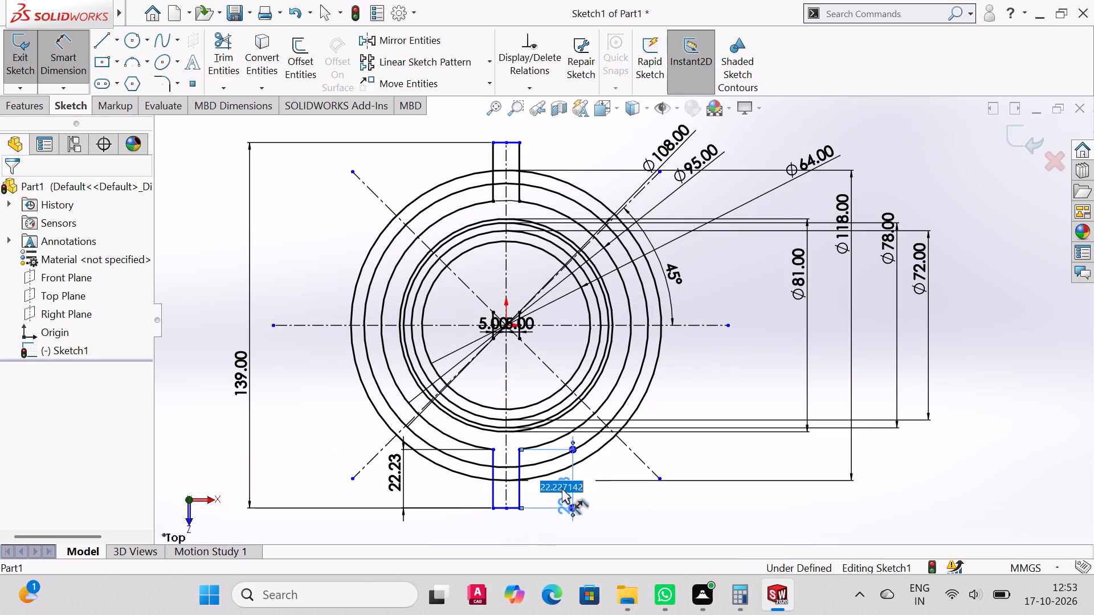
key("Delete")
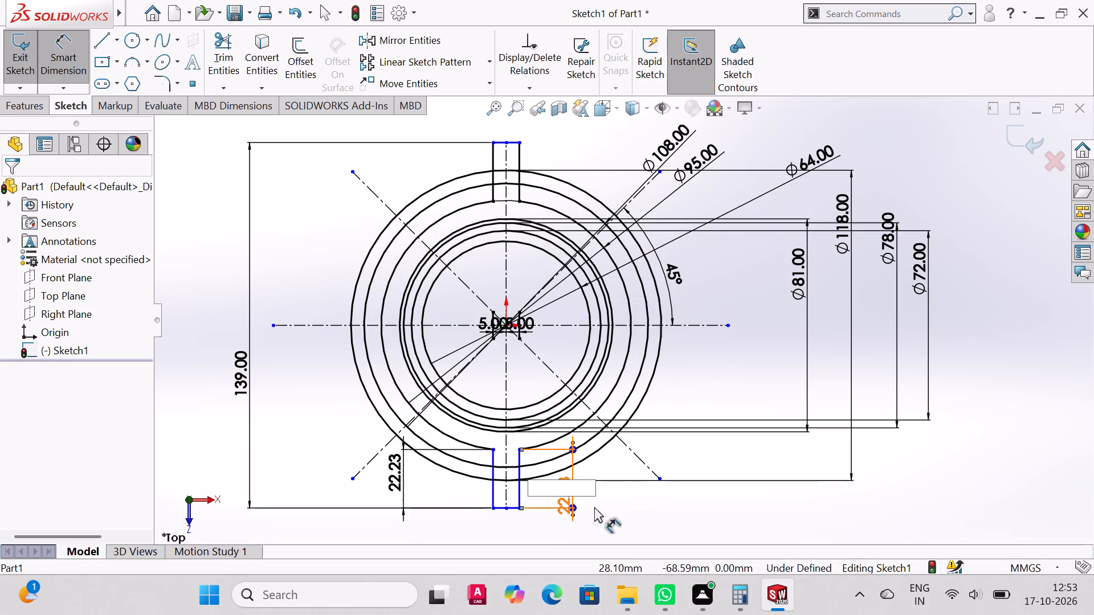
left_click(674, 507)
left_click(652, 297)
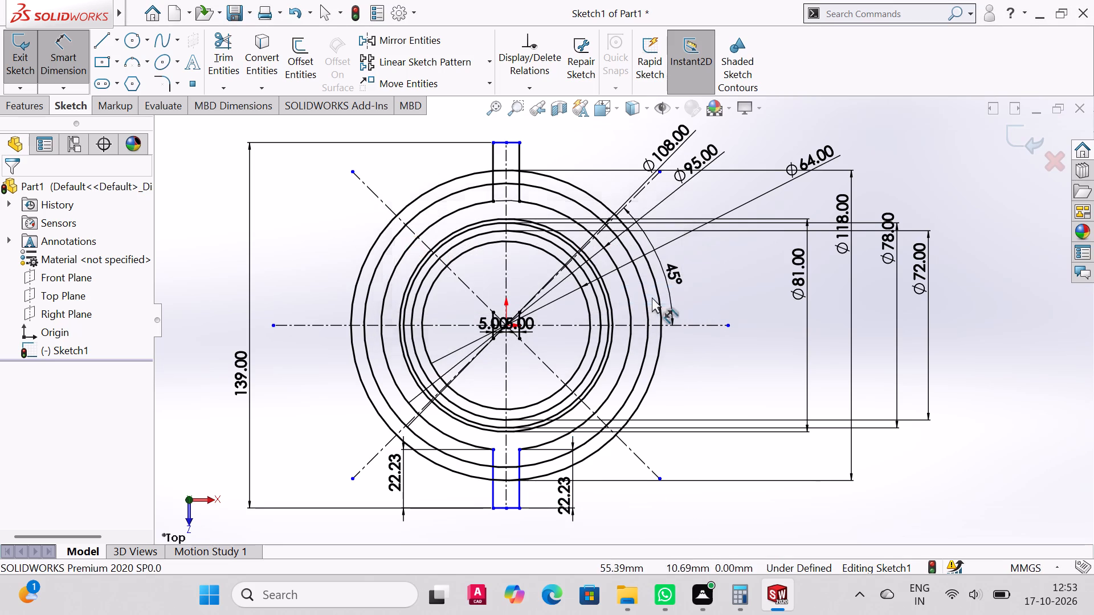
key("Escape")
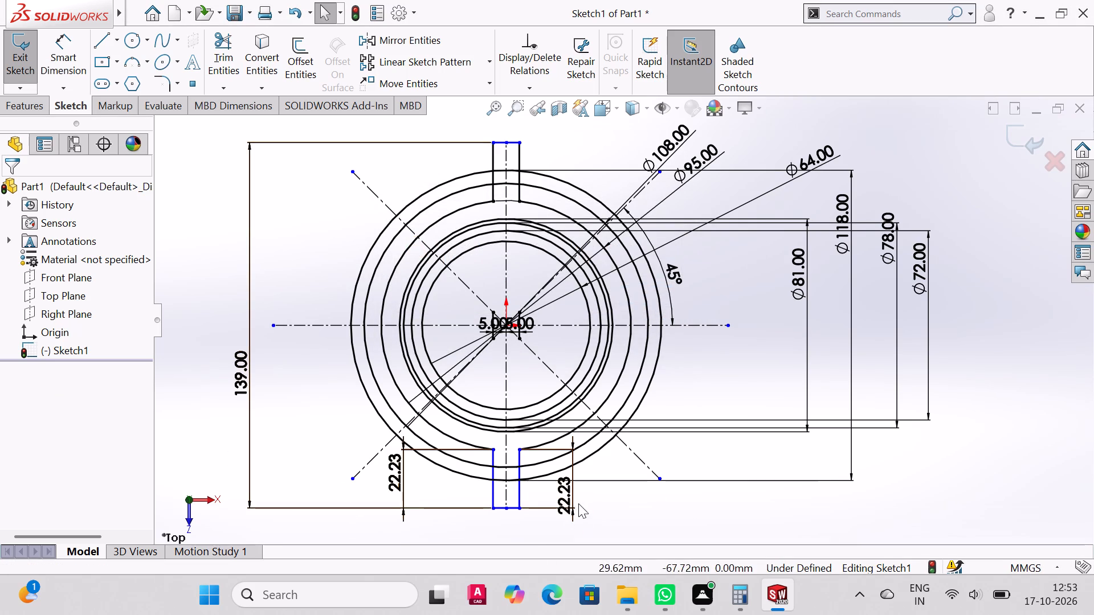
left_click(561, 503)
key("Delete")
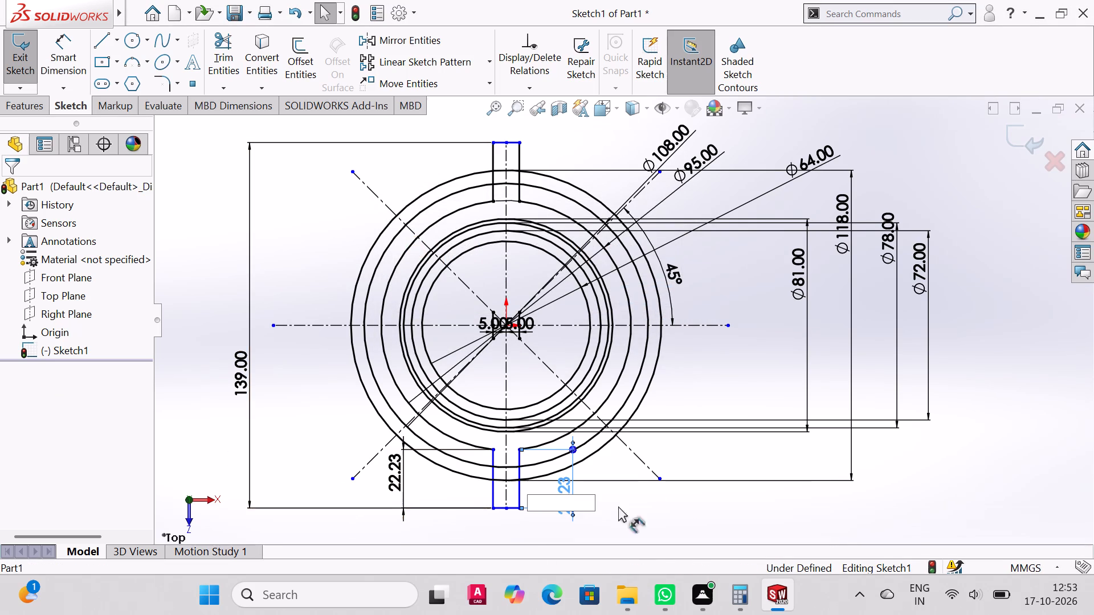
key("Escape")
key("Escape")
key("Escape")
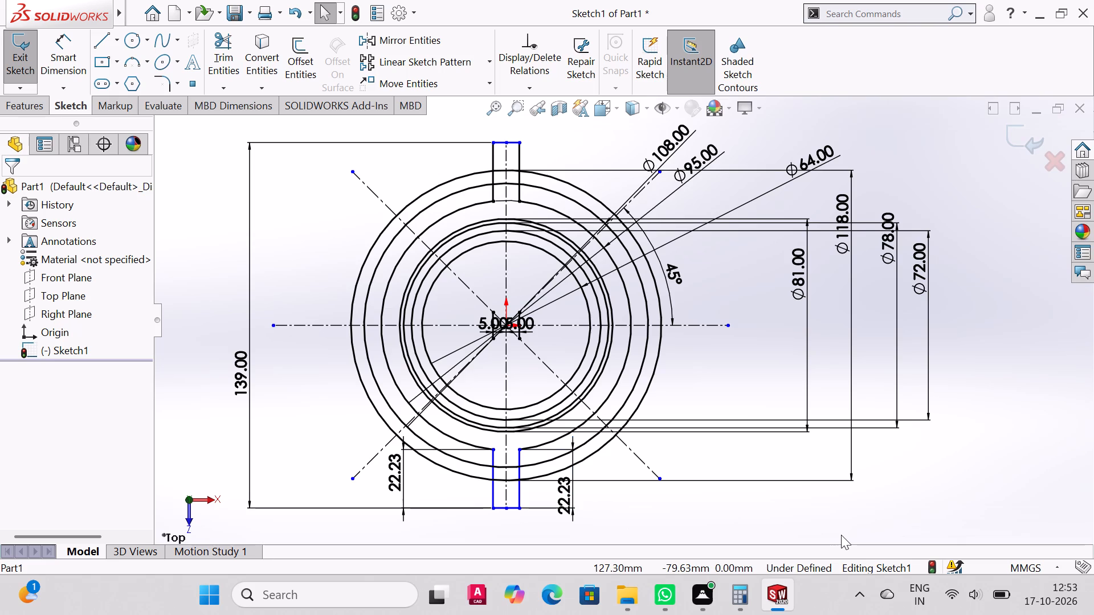
Delete the length dimension on the lower tab's right side line.
left_click(563, 509)
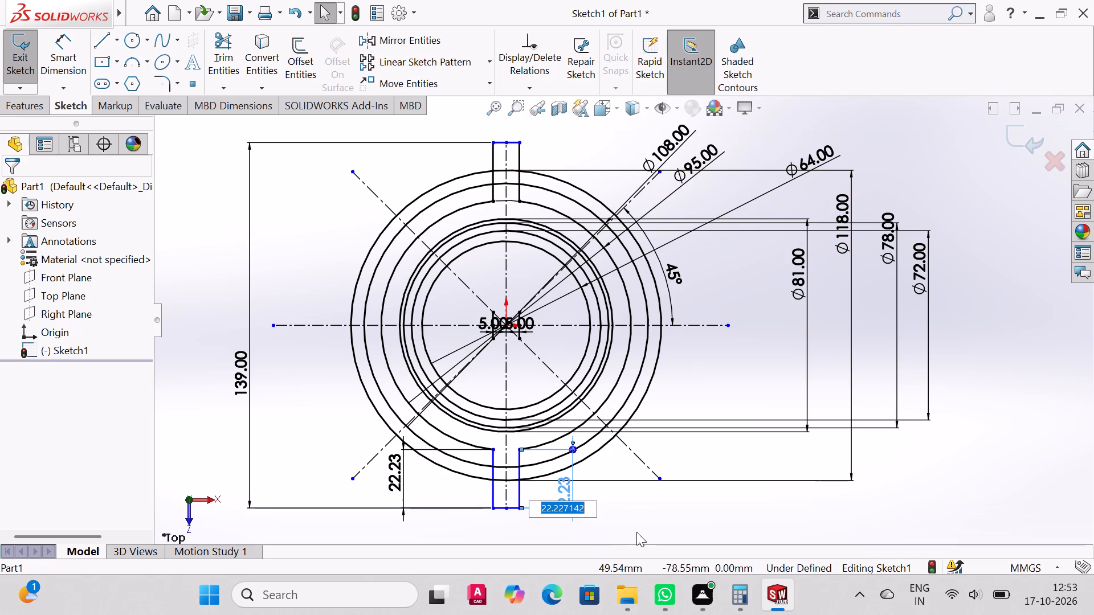
key("Escape")
key("Escape")
key("Escape")
key("Escape")
key("Escape")
key("Escape")
key("Escape")
key("Escape")
key("Escape")
key("Escape")
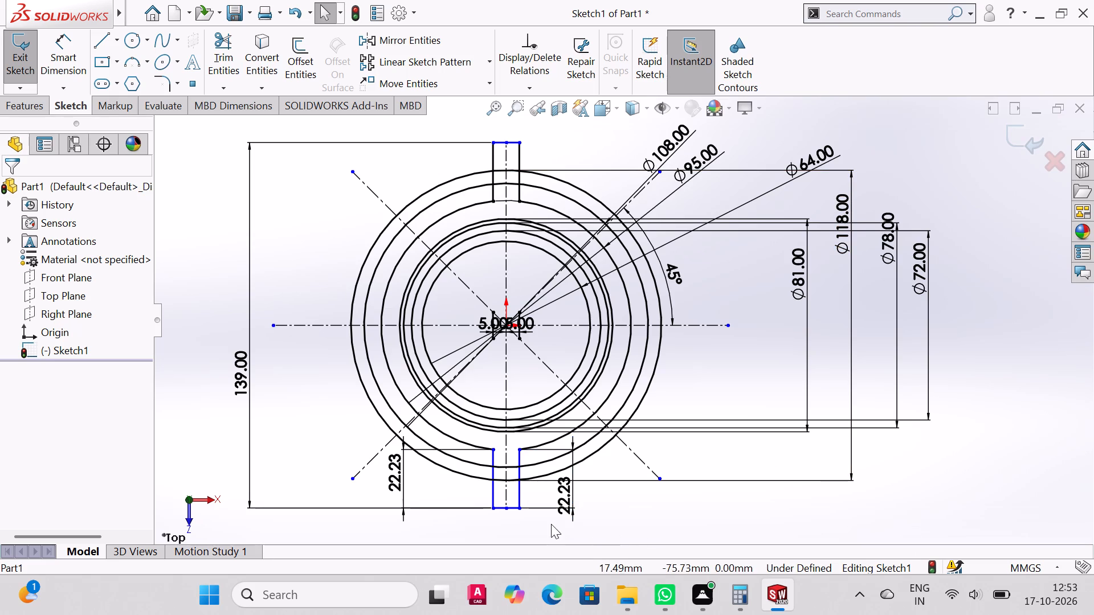
key("Escape")
key("Escape")
key("Escape")
key("Escape")
key("Escape")
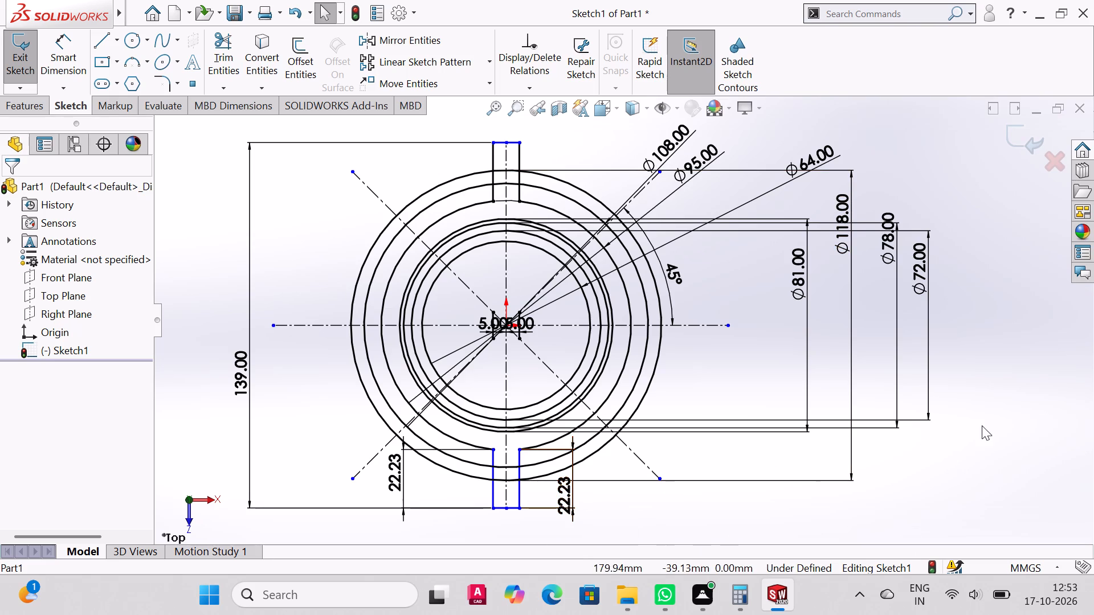
right_click(982, 419)
left_click(994, 257)
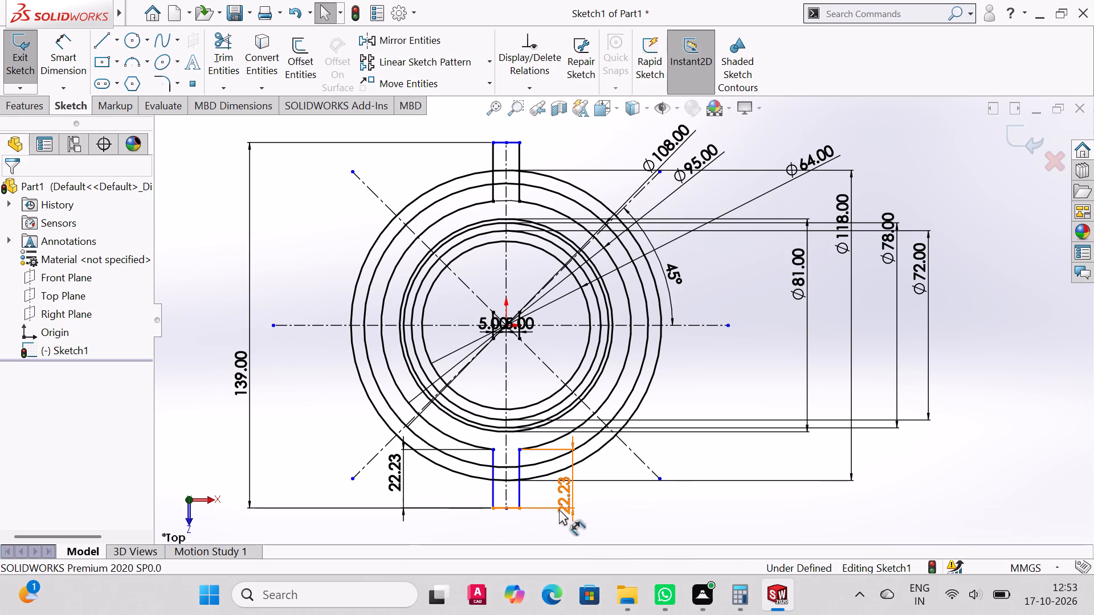
left_click(564, 499)
left_click(565, 520)
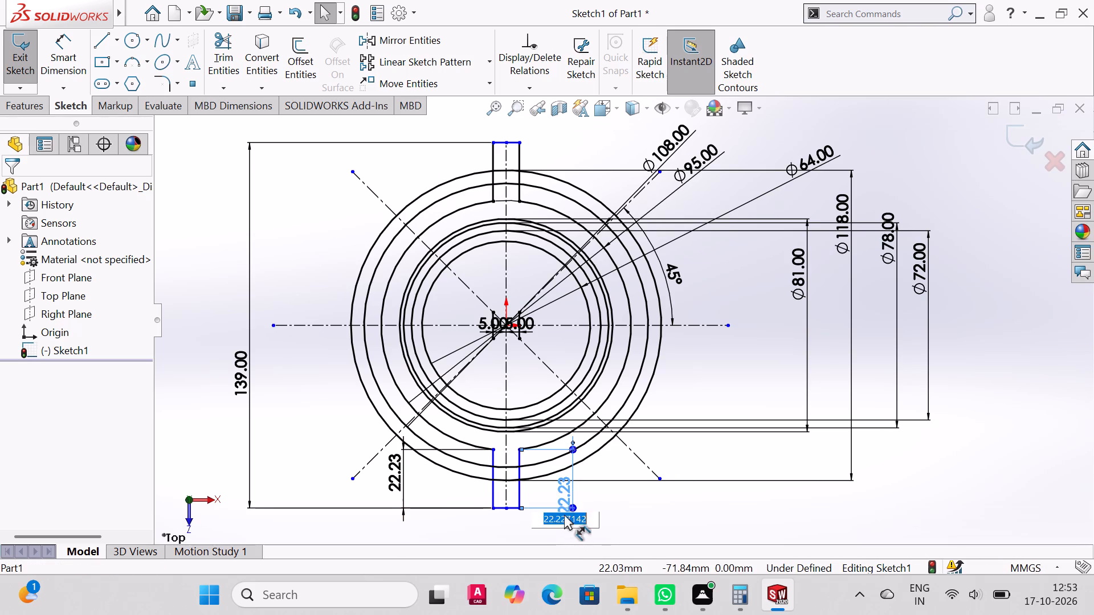
double_click(564, 514)
left_click(573, 499)
right_click(564, 487)
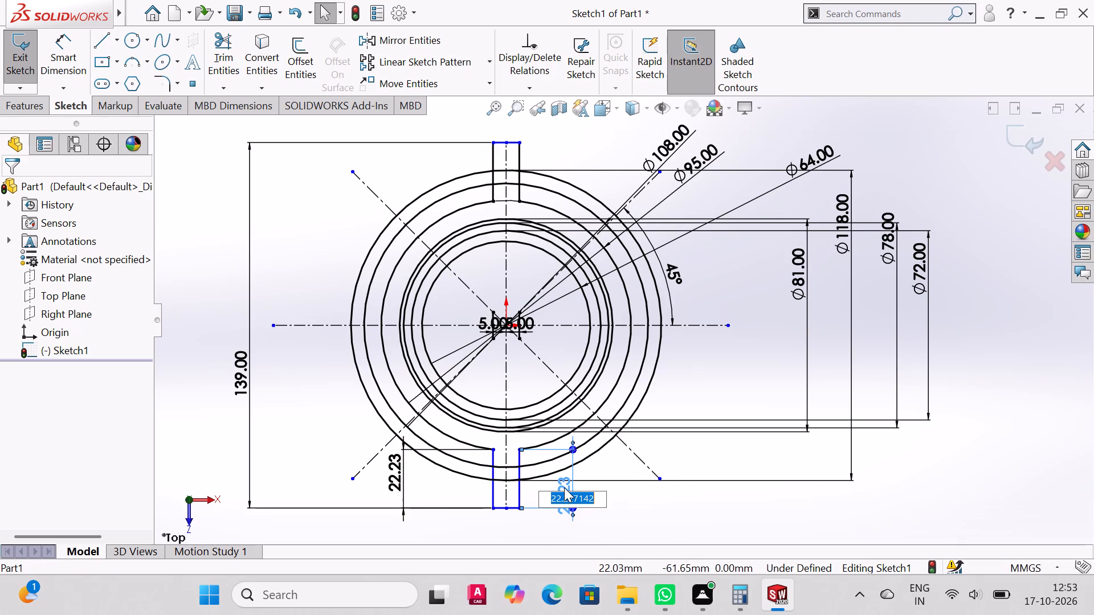
left_click(610, 372)
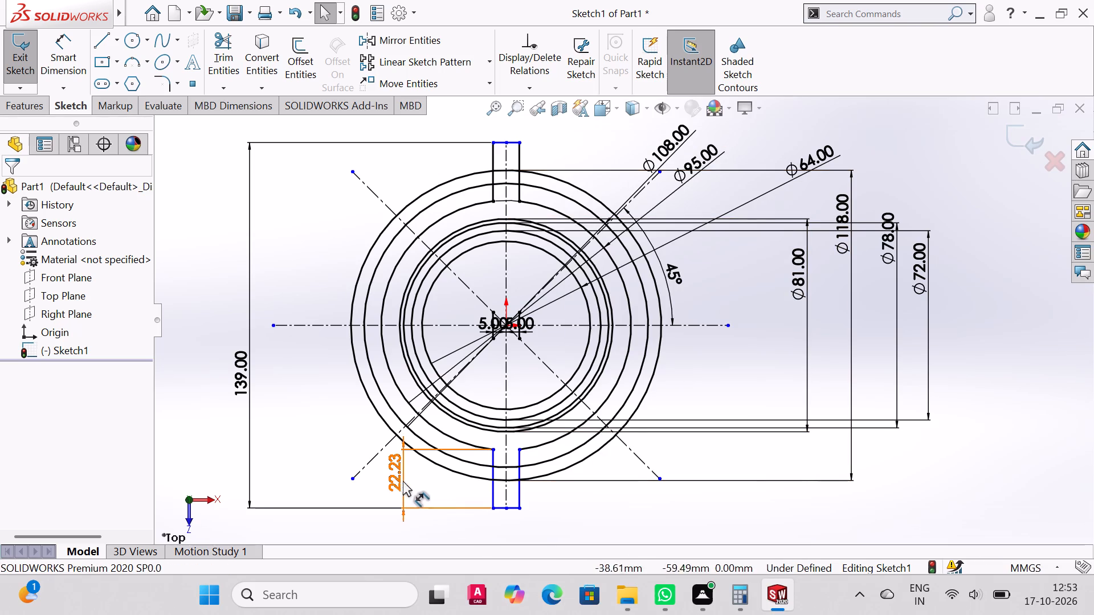
Delete the length dimension on the lower tab's left side line.
right_click(397, 474)
right_click(397, 474)
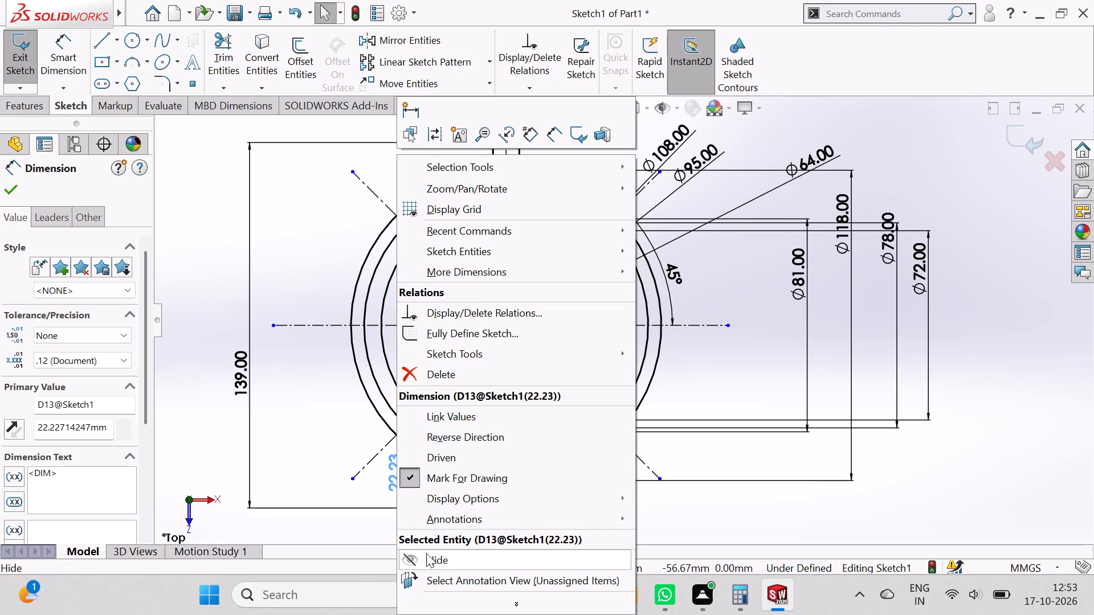
left_click(448, 380)
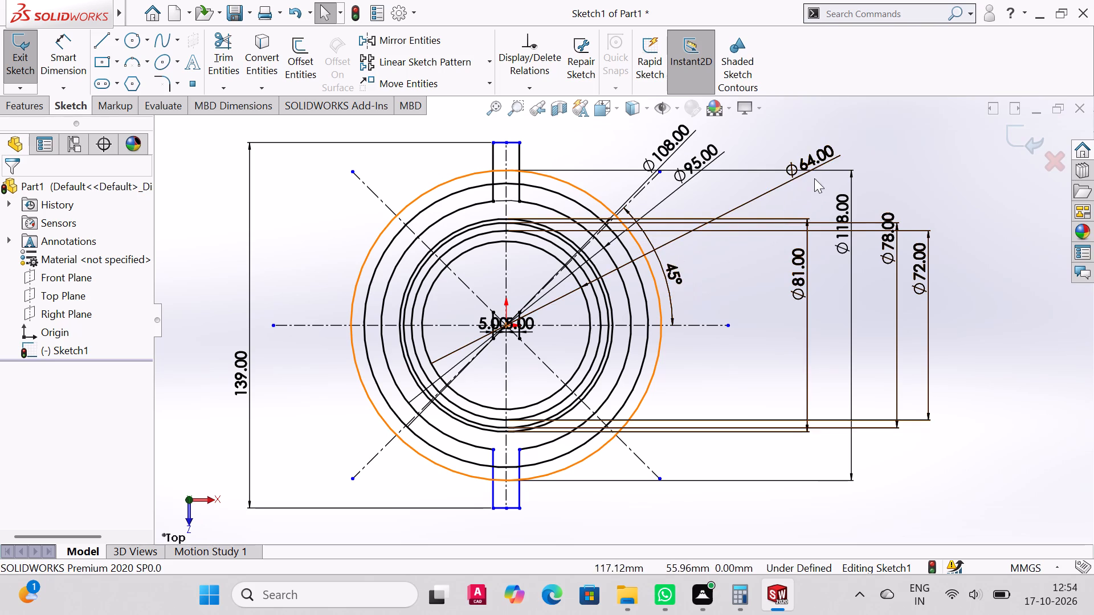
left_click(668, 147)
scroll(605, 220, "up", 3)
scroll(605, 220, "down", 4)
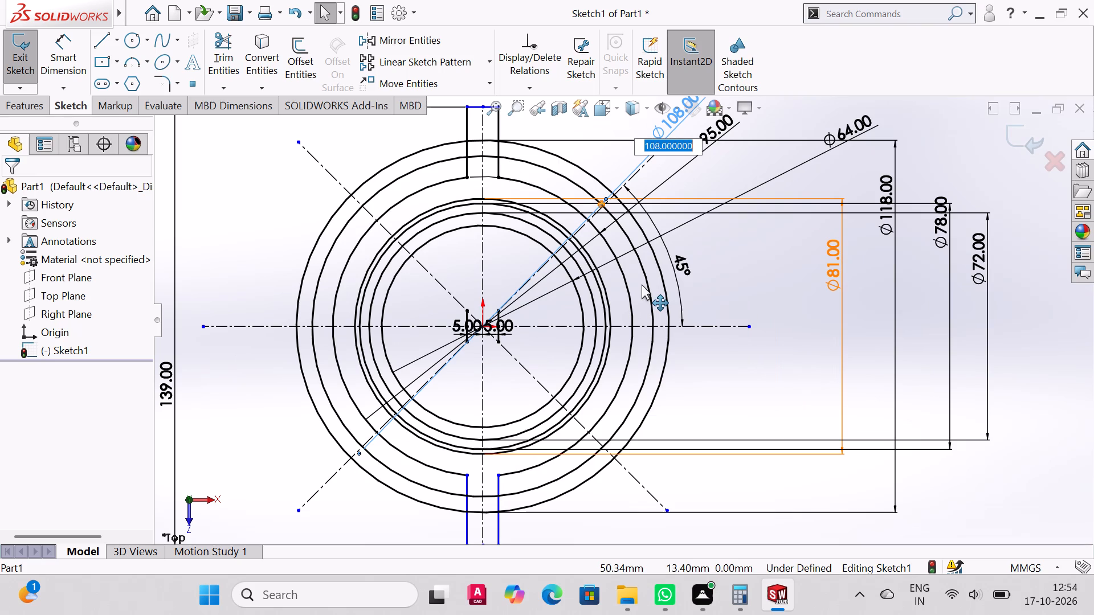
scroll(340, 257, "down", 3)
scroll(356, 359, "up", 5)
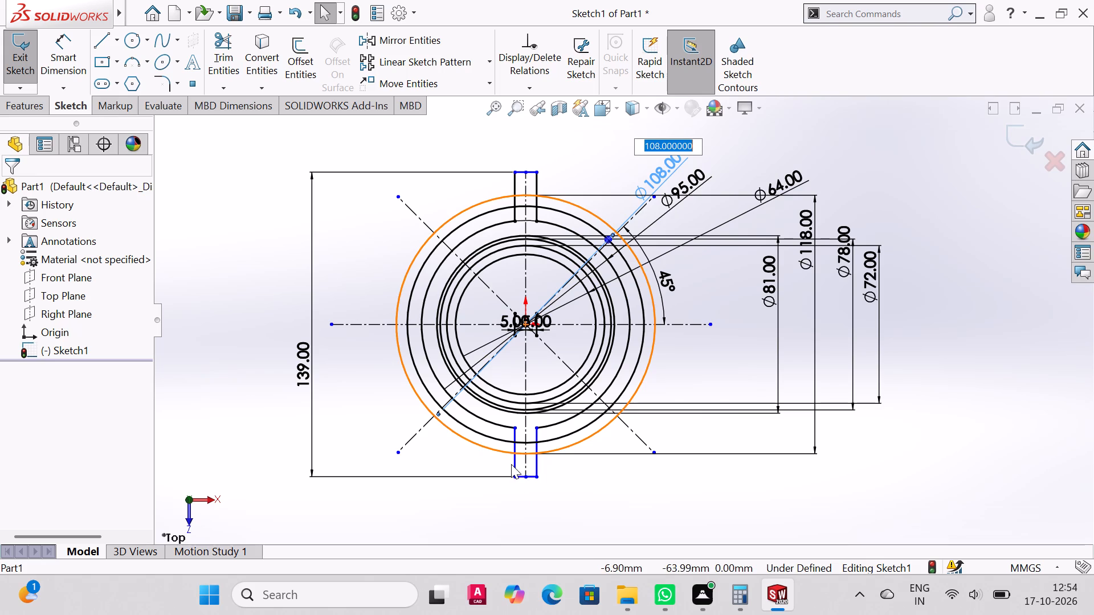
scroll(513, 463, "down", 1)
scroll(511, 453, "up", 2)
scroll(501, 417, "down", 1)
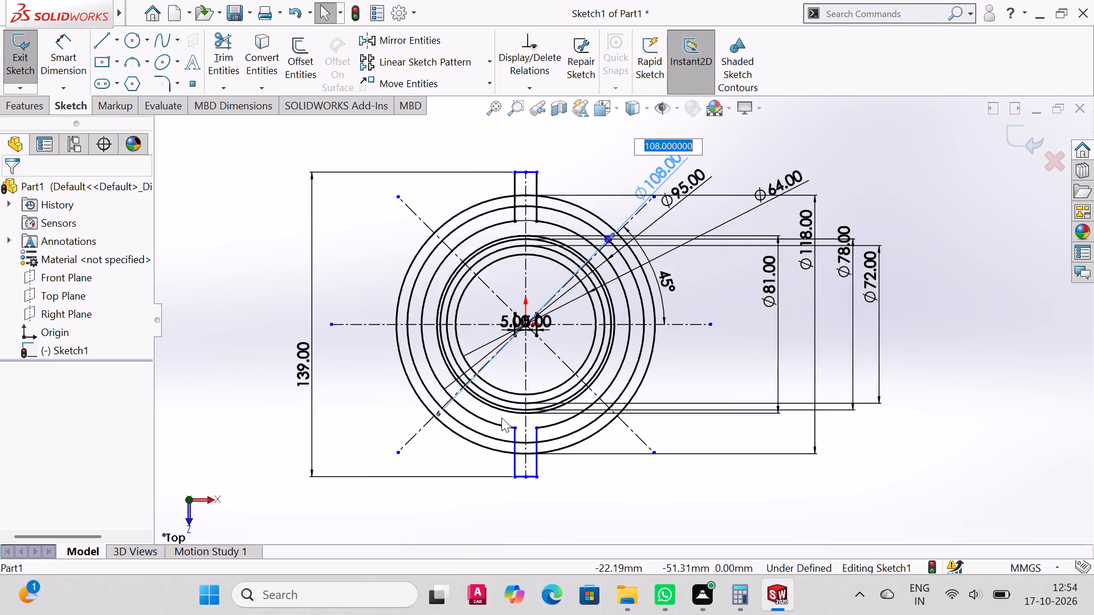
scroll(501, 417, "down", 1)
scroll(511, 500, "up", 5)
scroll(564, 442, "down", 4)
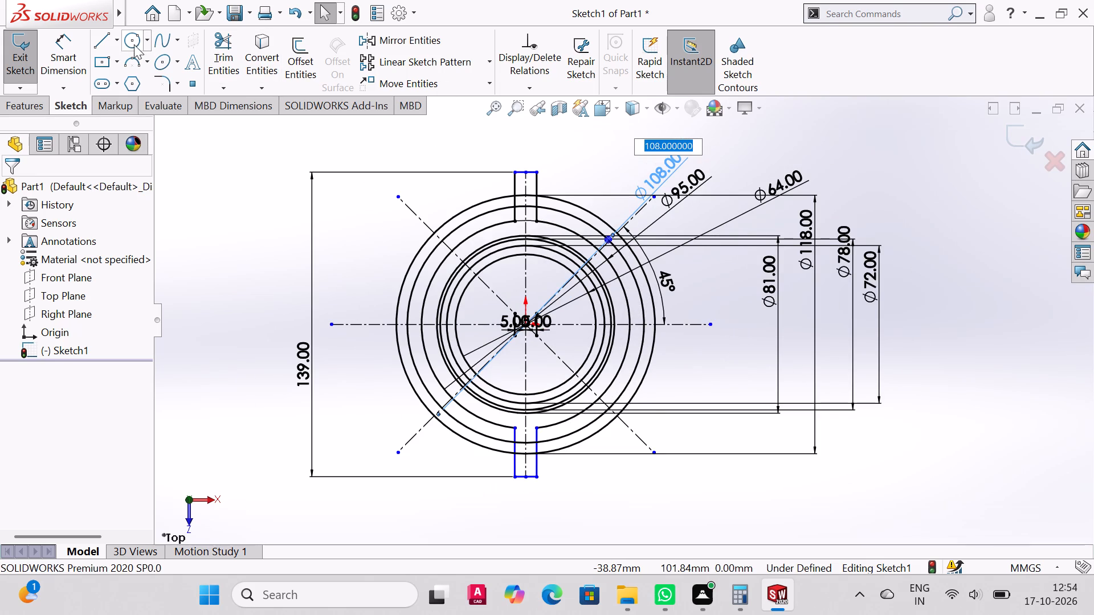
Dimension the lower tab's left side line 5 mm from the sketch origin, placing the value below the circles.
left_click(55, 45)
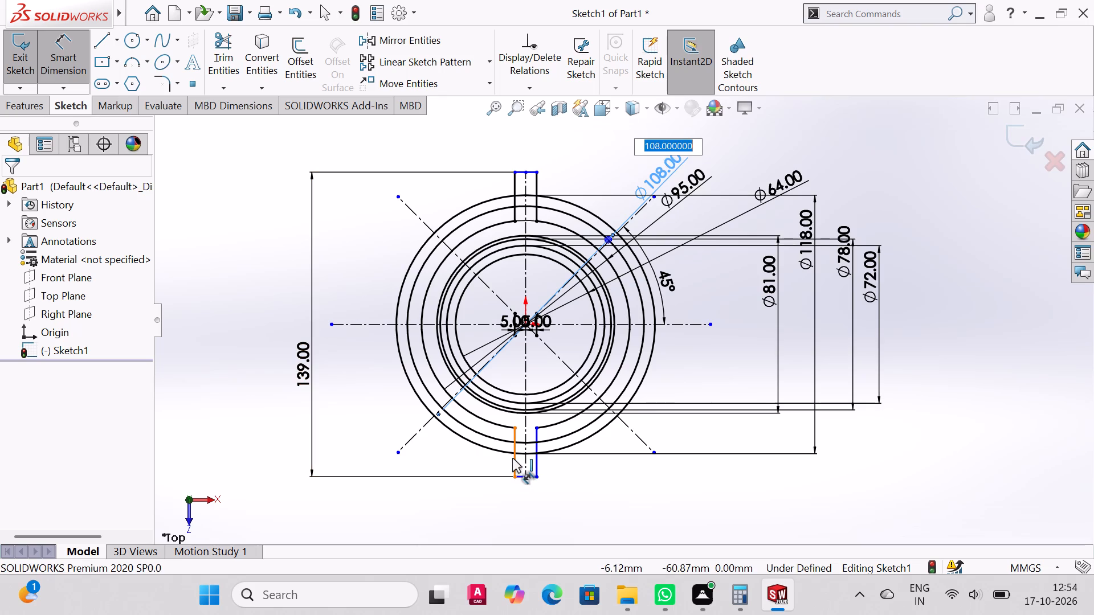
left_click(512, 458)
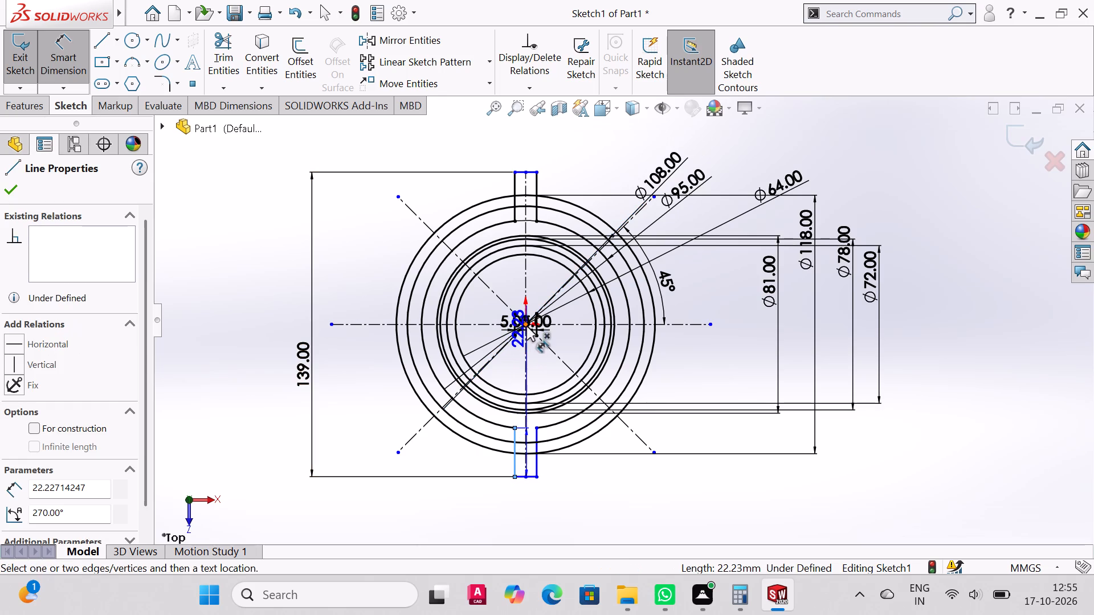
left_click(526, 326)
left_click(361, 481)
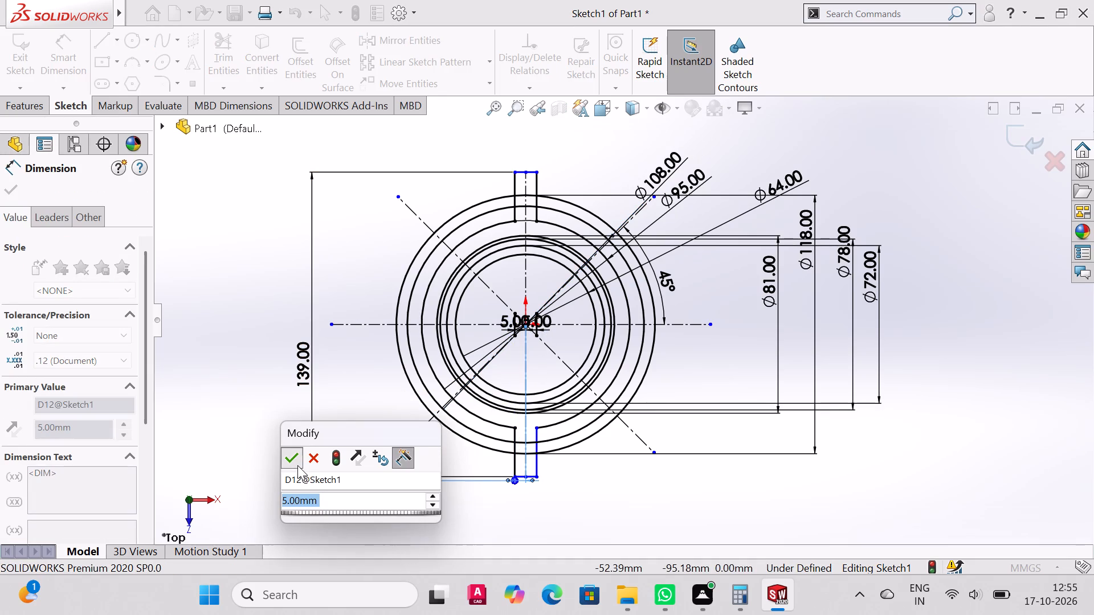
left_click(297, 465)
scroll(557, 523, "up", 3)
scroll(557, 514, "down", 3)
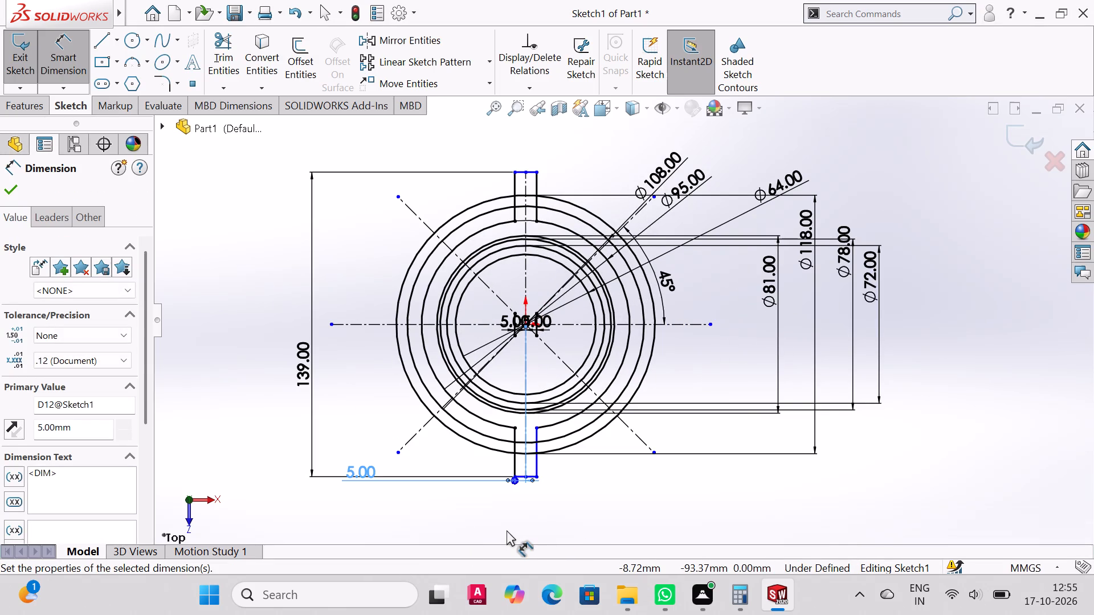
key("Escape")
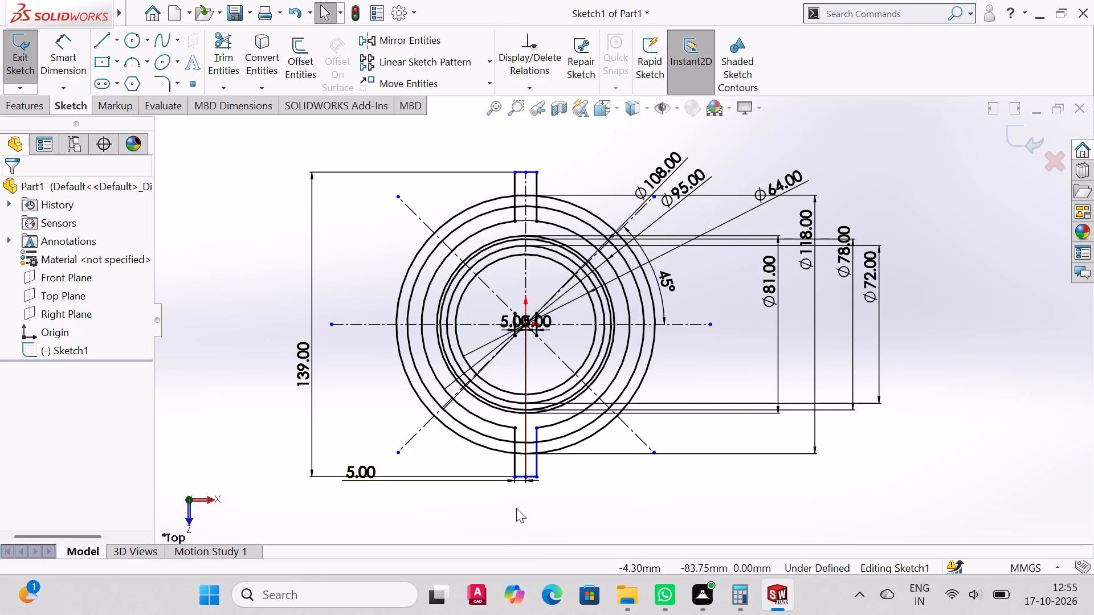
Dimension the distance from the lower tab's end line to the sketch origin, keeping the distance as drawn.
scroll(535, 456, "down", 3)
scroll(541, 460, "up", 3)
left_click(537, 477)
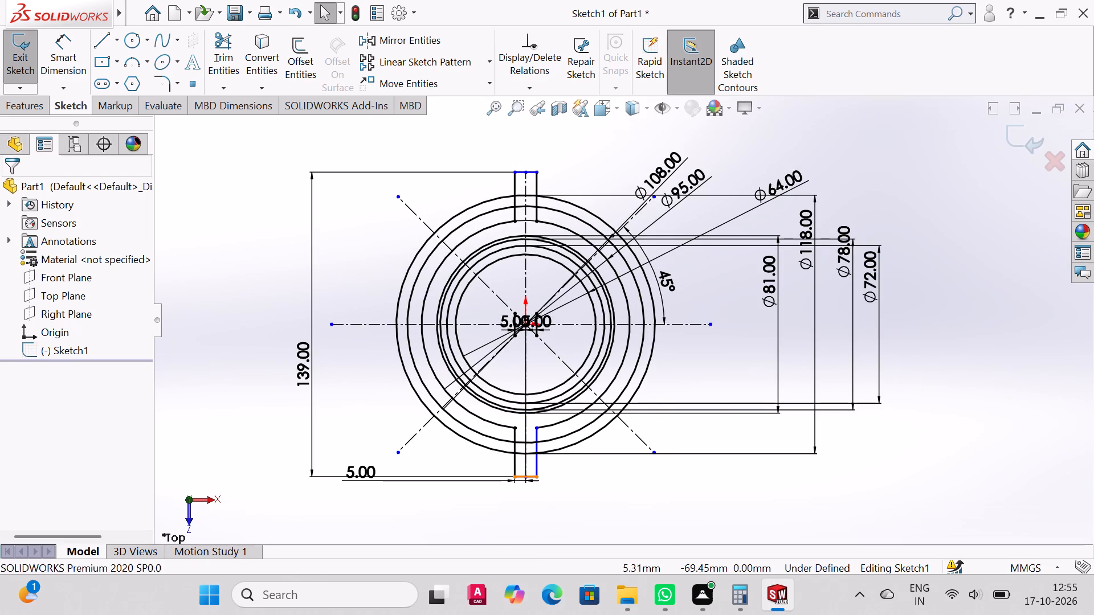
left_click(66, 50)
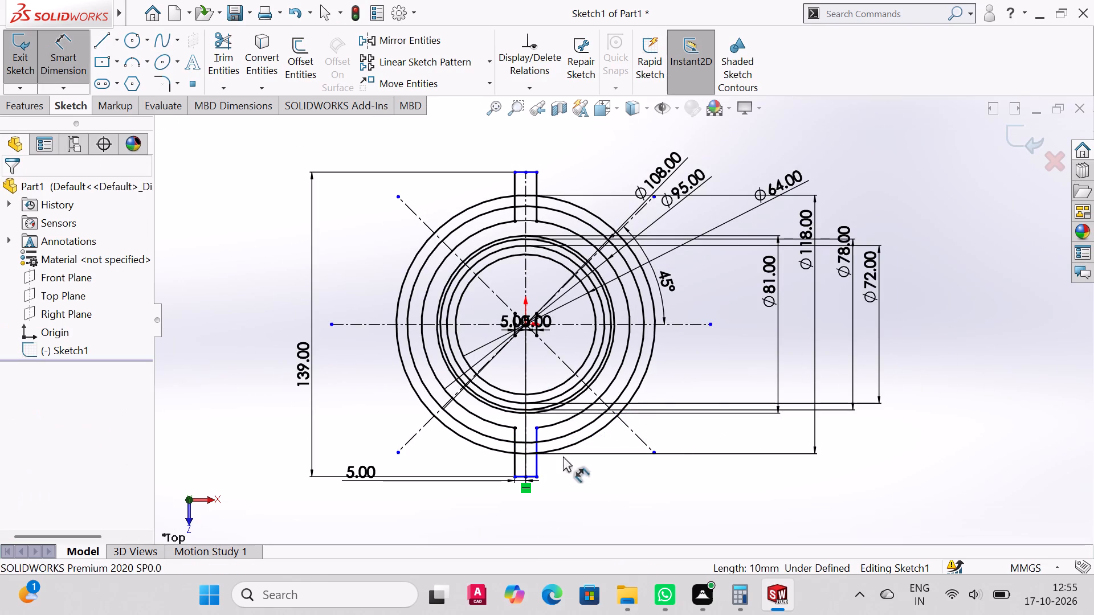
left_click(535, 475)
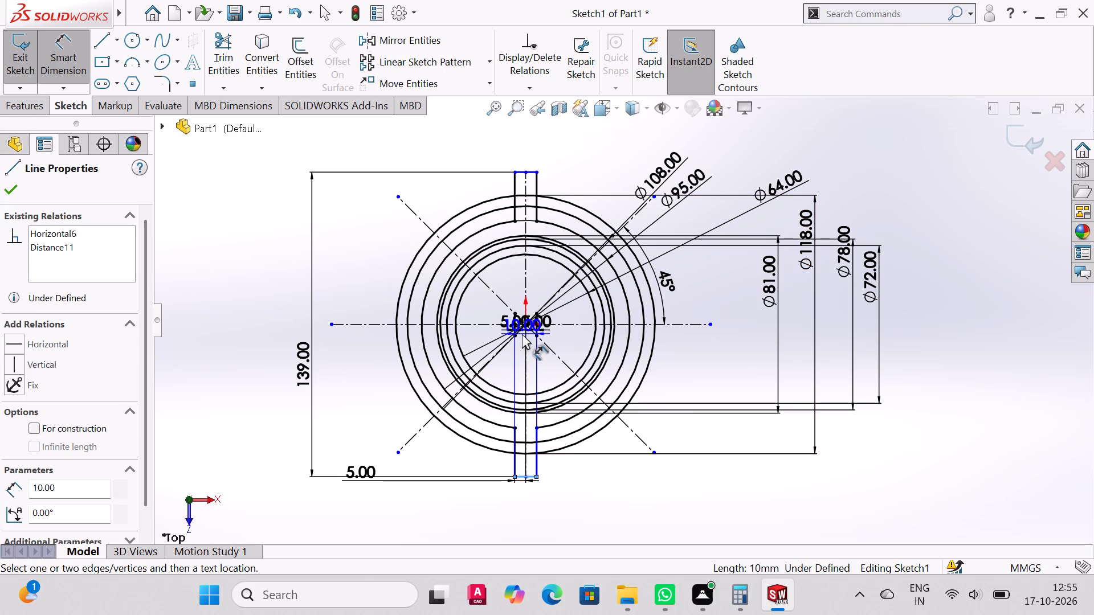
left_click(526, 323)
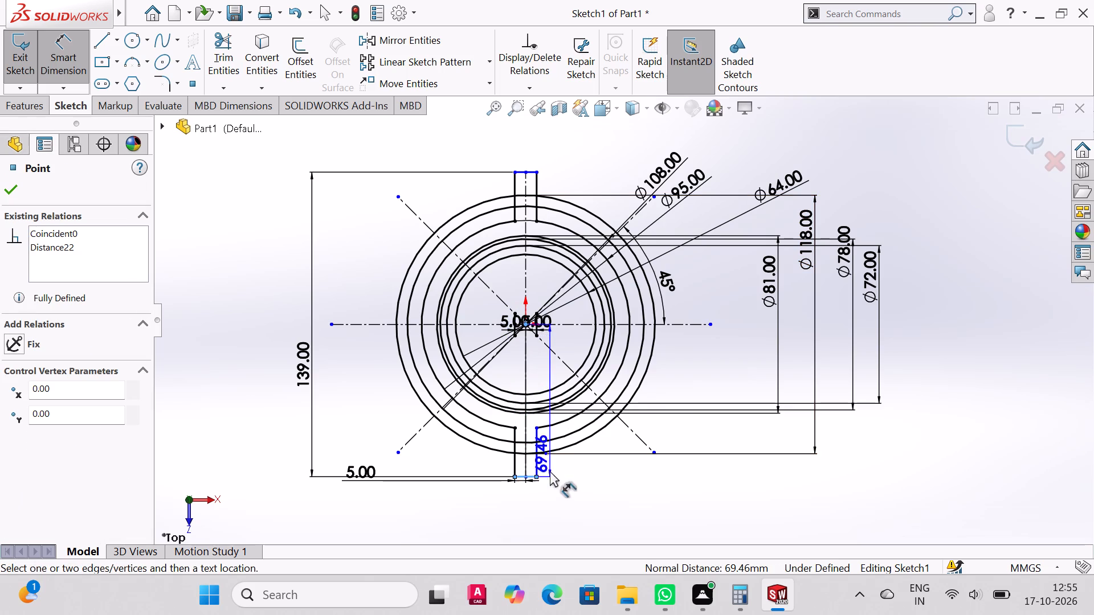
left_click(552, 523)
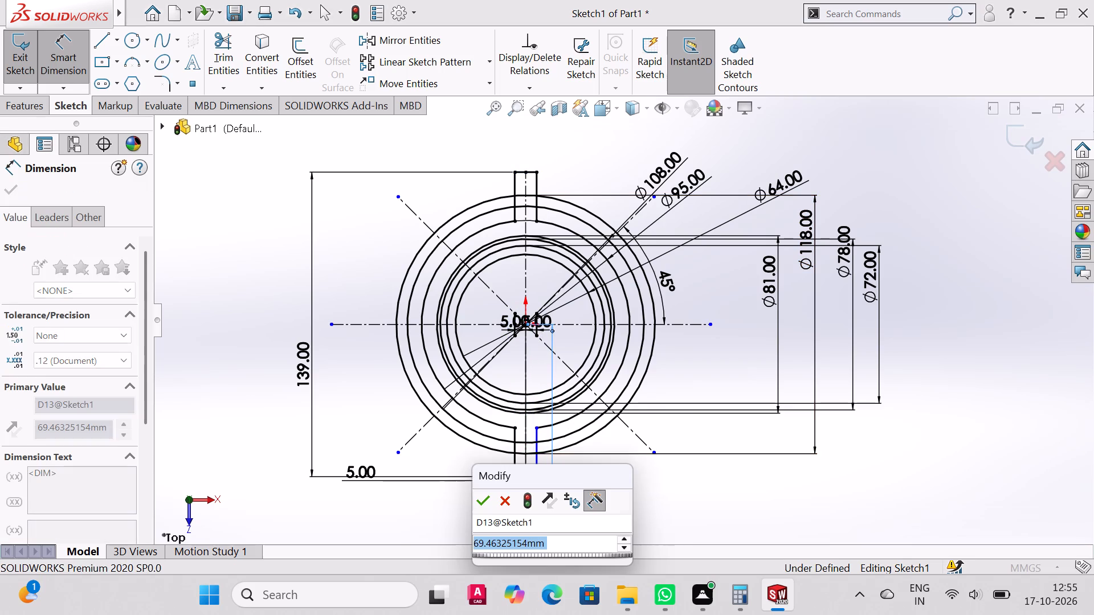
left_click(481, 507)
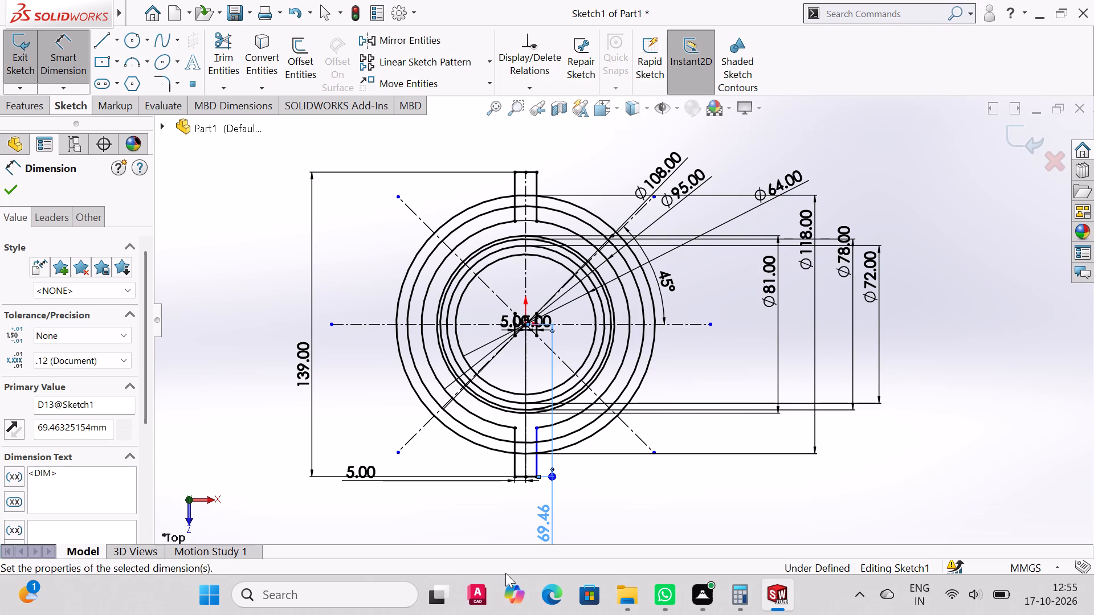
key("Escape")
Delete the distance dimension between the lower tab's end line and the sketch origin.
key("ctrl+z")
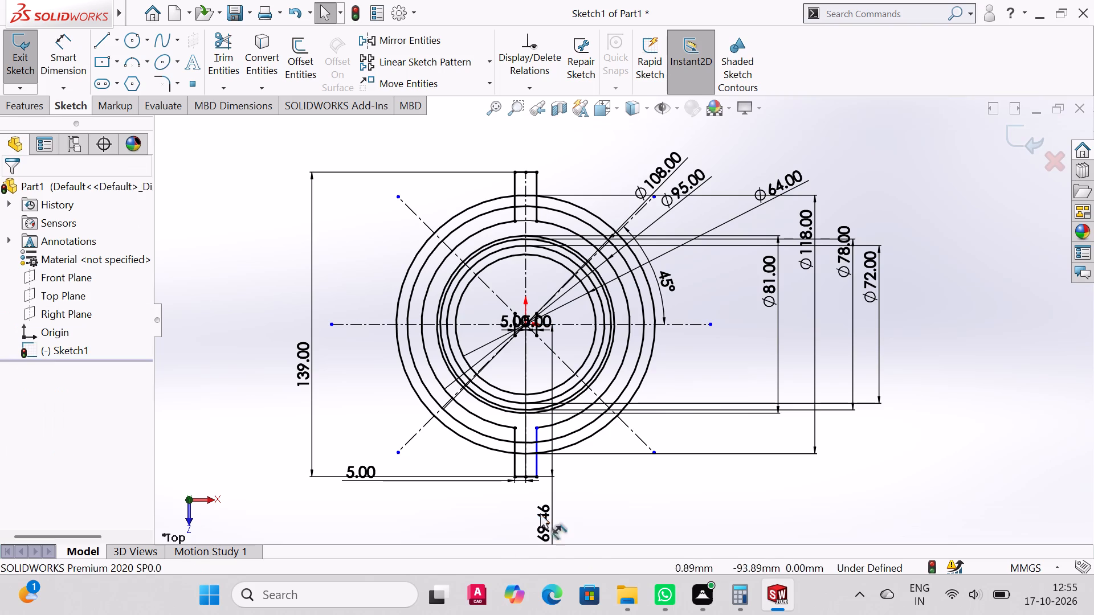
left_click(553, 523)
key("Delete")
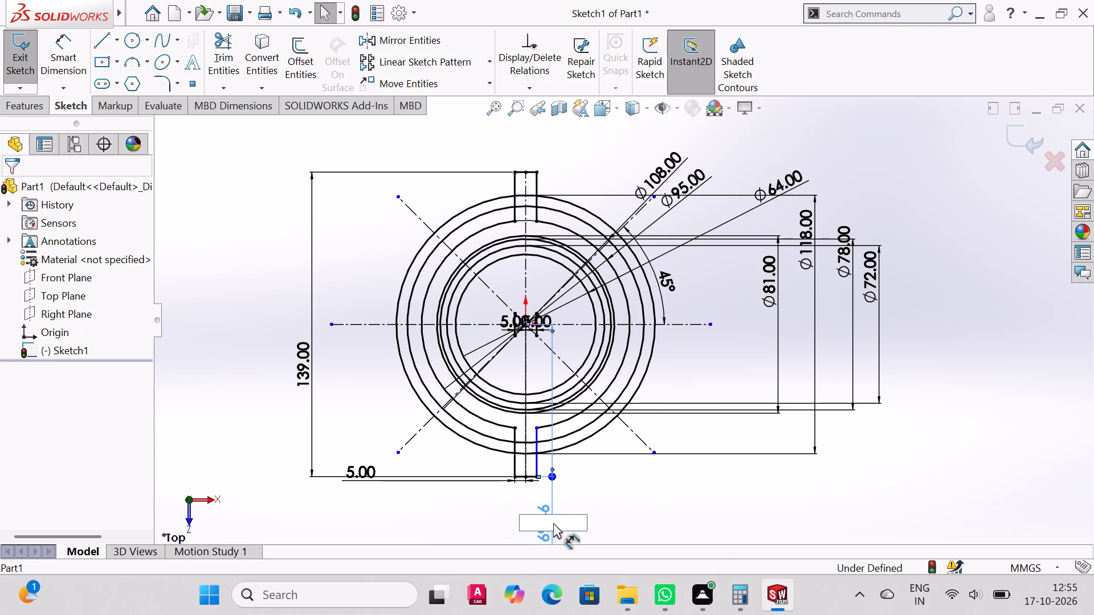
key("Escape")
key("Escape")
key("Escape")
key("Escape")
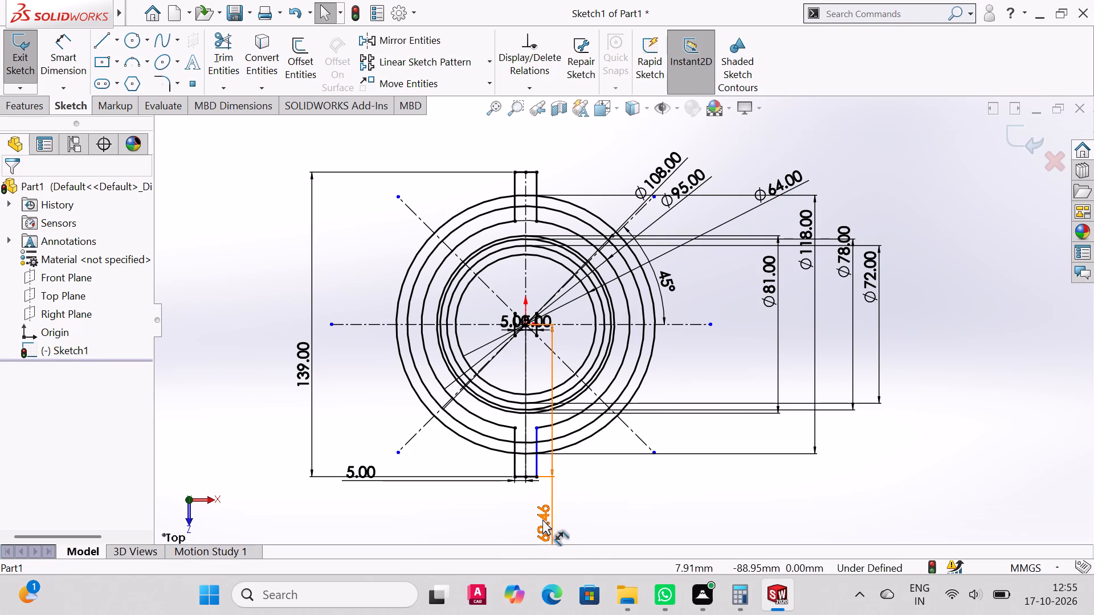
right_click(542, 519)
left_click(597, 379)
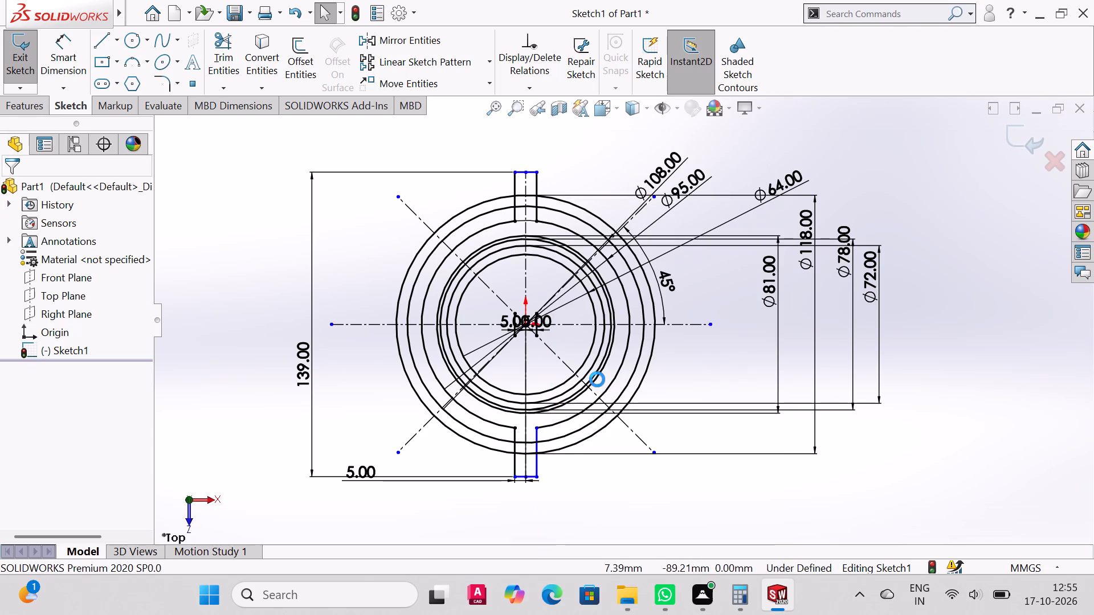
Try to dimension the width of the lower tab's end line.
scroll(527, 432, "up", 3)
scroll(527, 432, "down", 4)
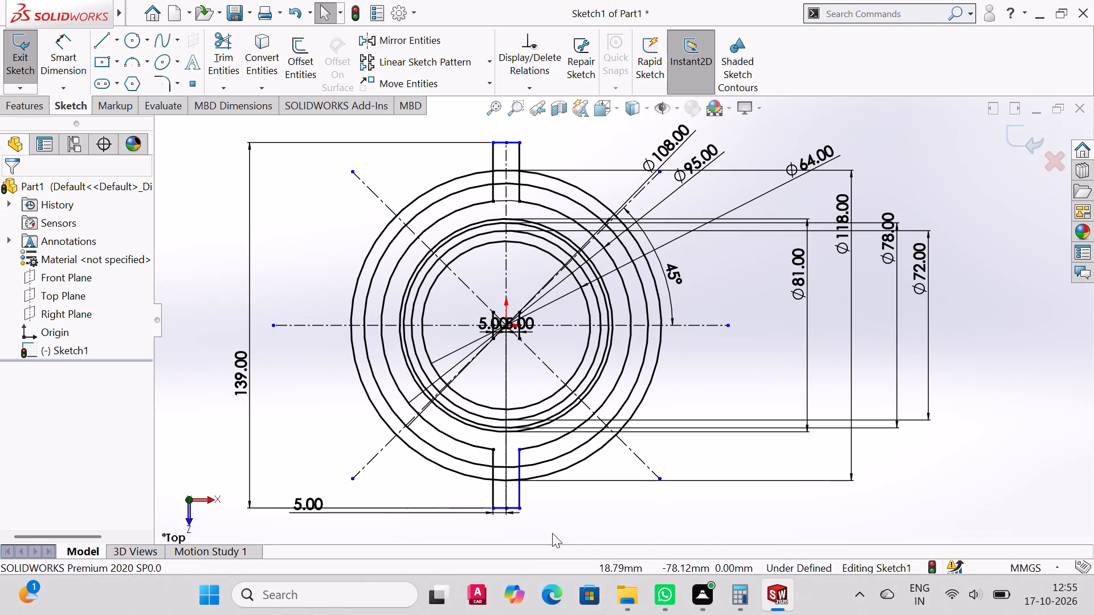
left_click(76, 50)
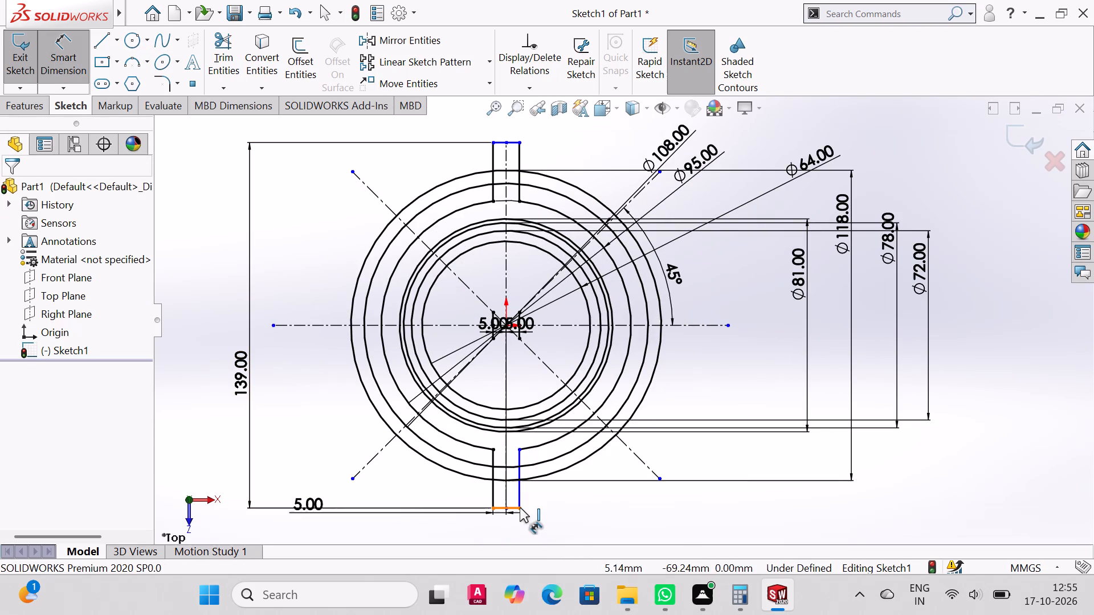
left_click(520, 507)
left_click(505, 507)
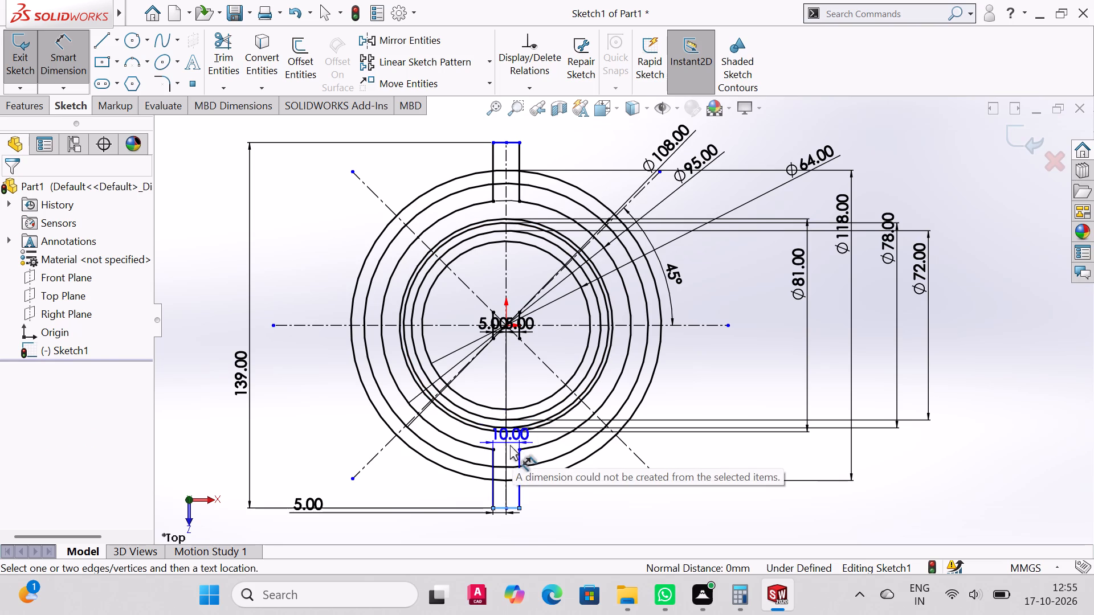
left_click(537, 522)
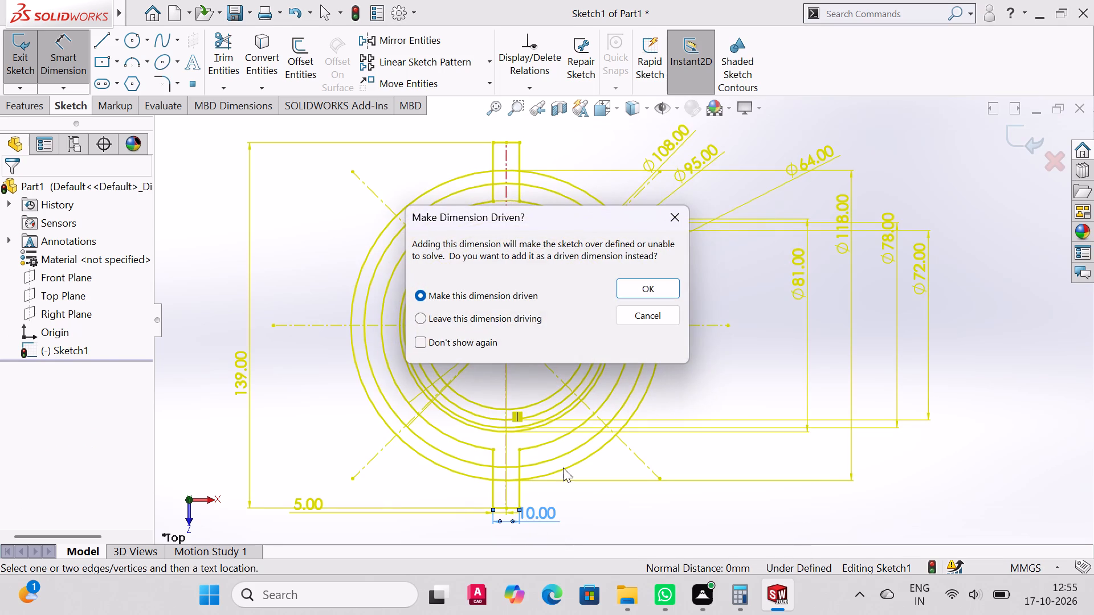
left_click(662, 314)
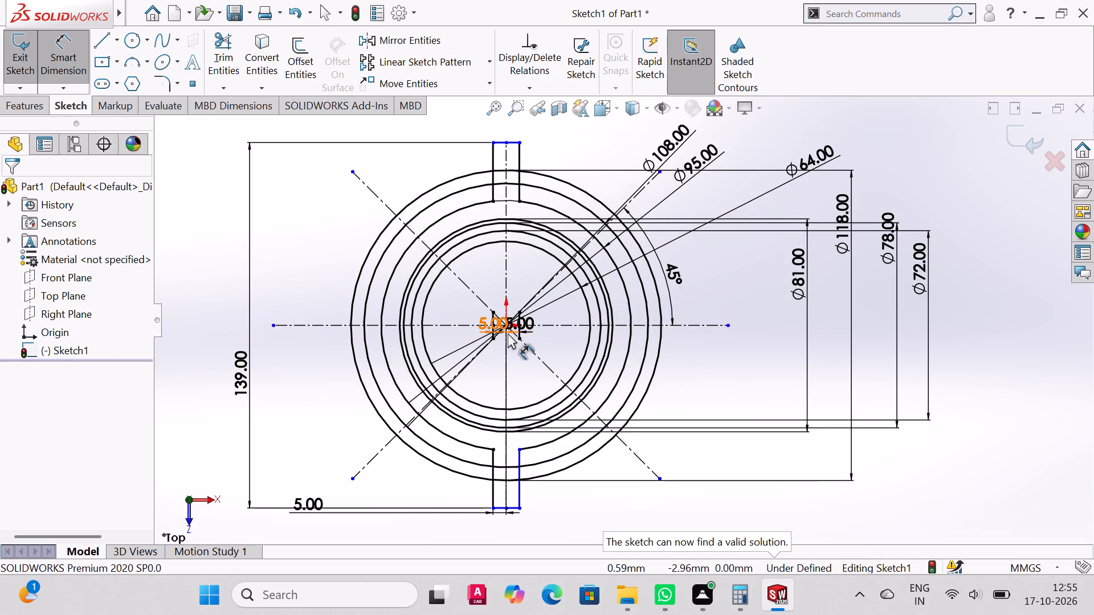
Delete the four short vertical line segments on both sides of the sketch origin, inside the innermost circle.
scroll(508, 333, "up", 3)
scroll(508, 333, "down", 8)
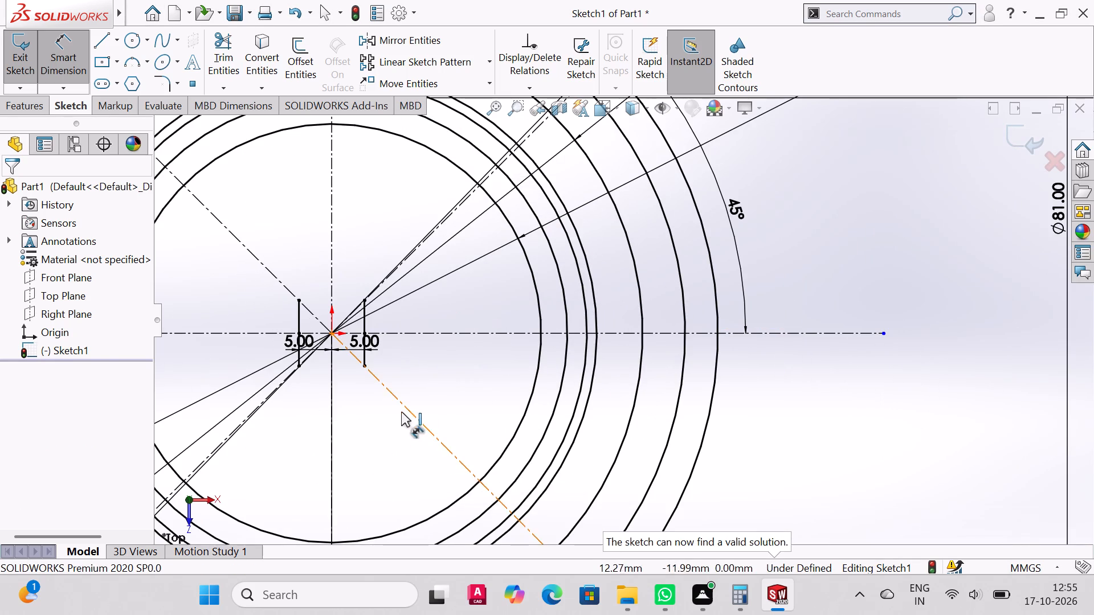
left_click(300, 318)
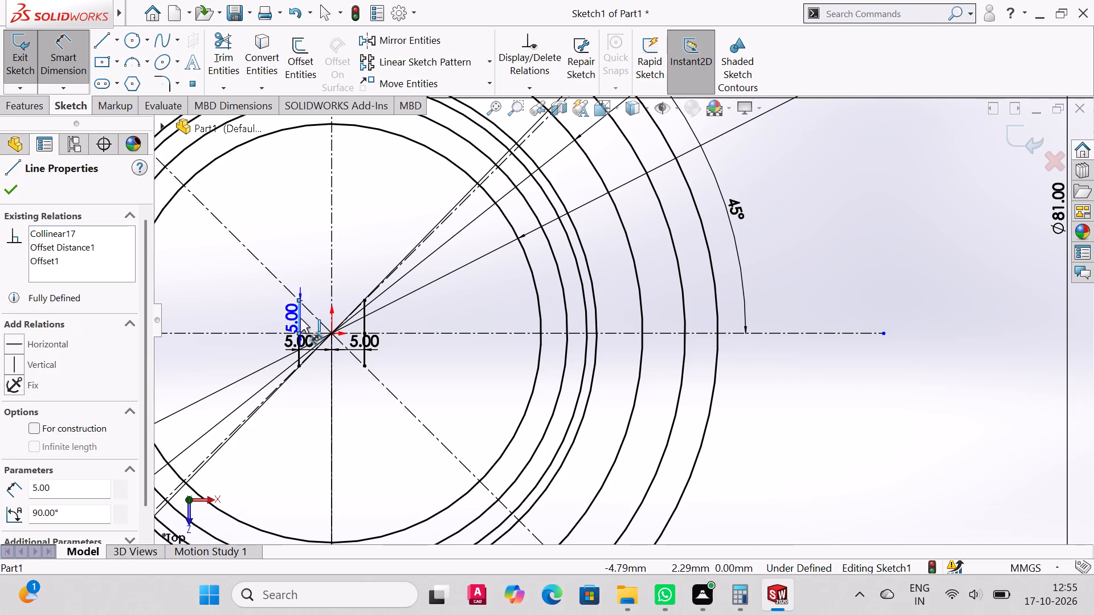
key("Delete")
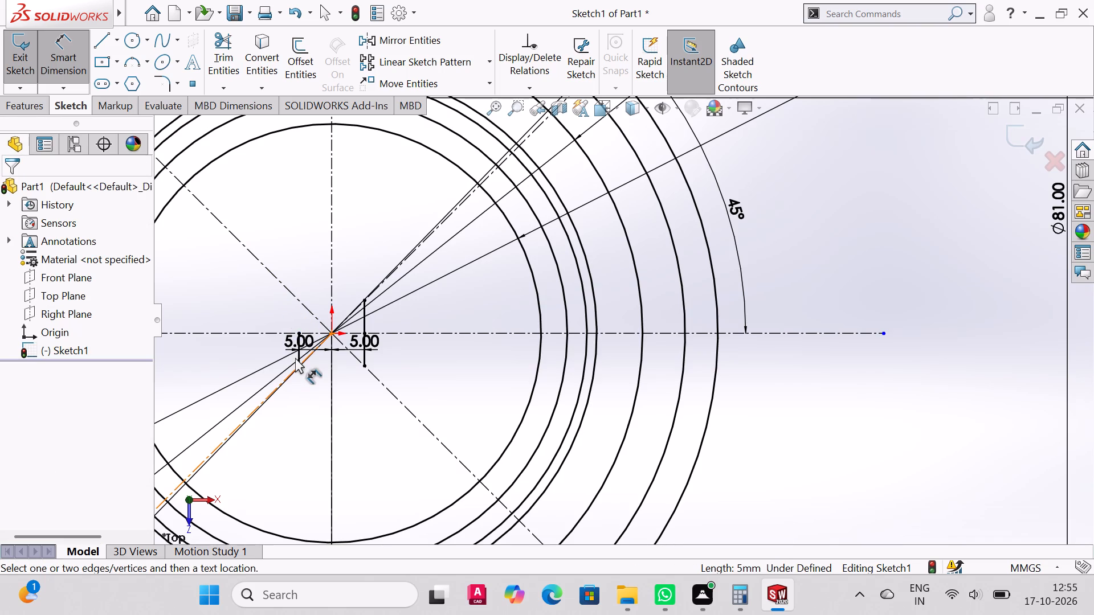
left_click(297, 354)
key("Delete")
left_click(366, 352)
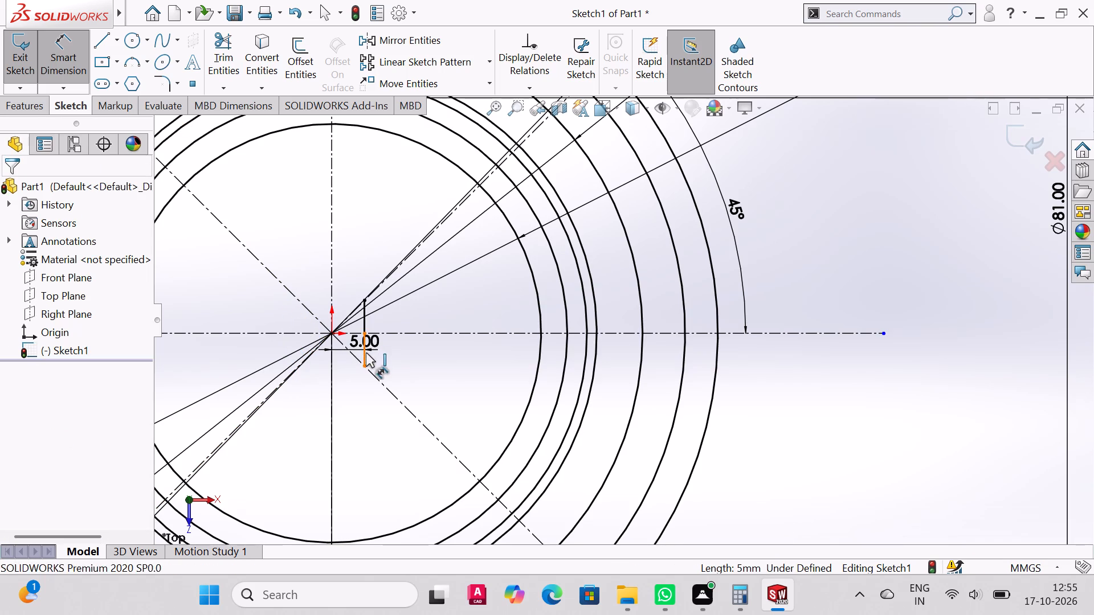
key("Delete")
left_click(366, 325)
key("Delete")
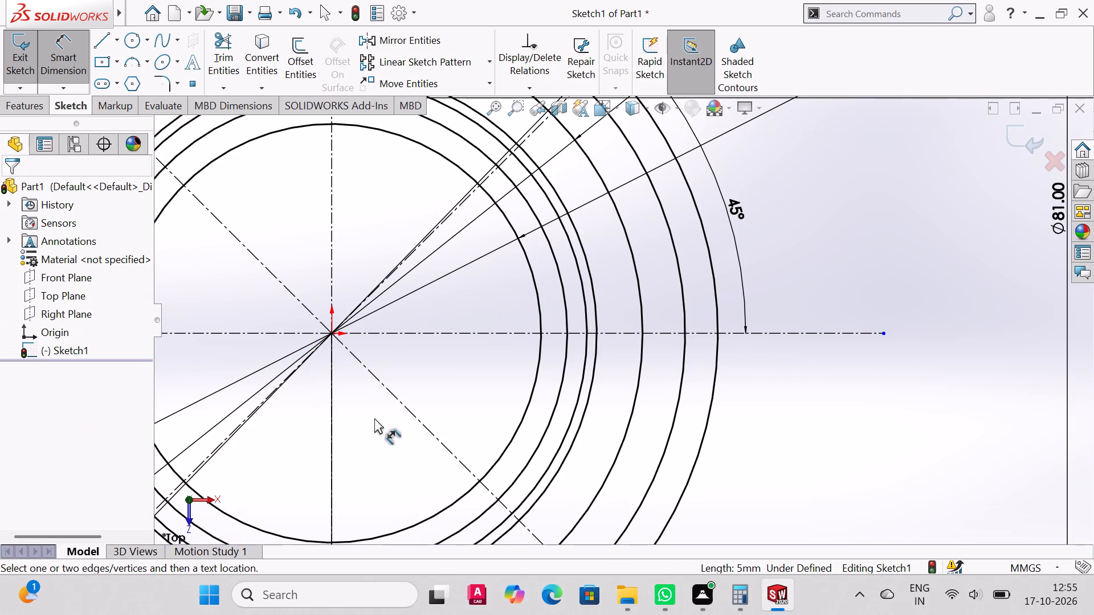
Delete the 5 mm dimension placed below the circles for the lower tab's side line.
scroll(537, 355, "down", 3)
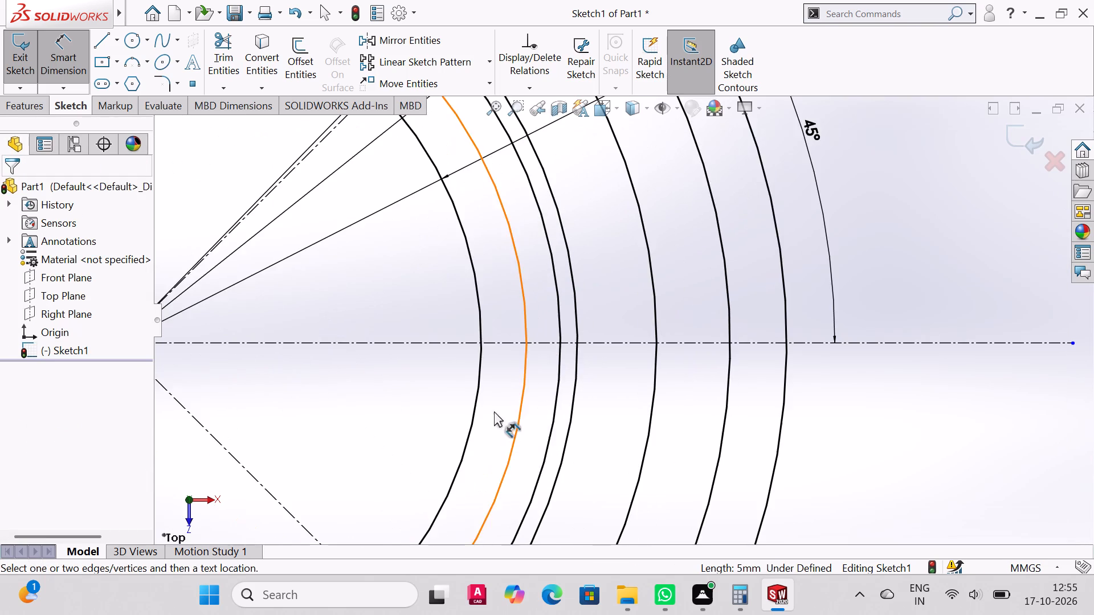
scroll(496, 396, "up", 7)
scroll(497, 390, "down", 3)
scroll(496, 413, "up", 3)
scroll(496, 411, "down", 3)
scroll(490, 446, "up", 8)
scroll(528, 441, "down", 2)
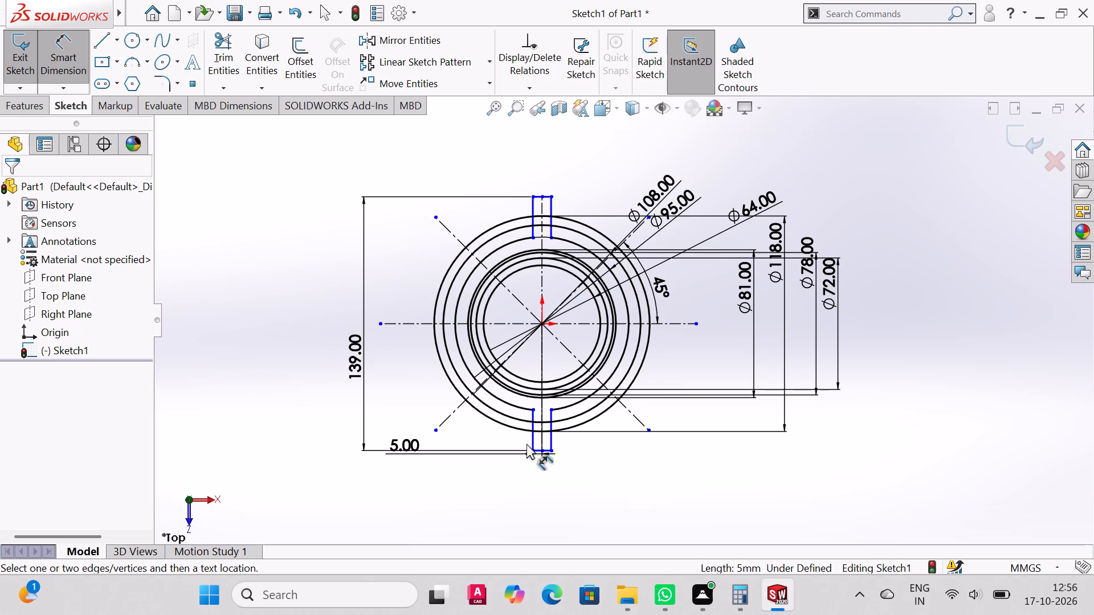
left_click(405, 445)
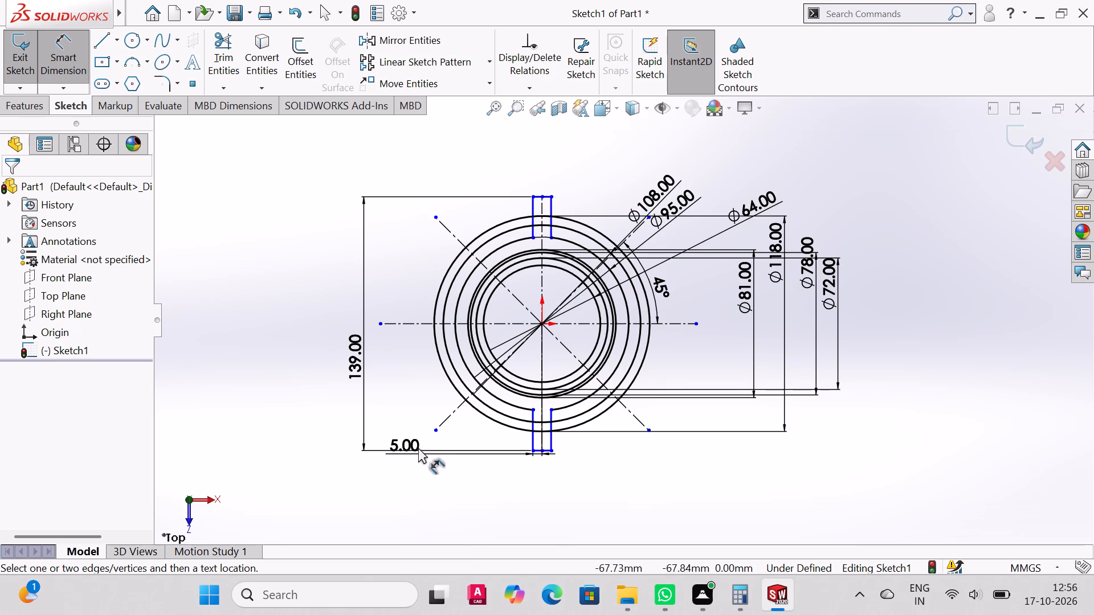
key("Escape")
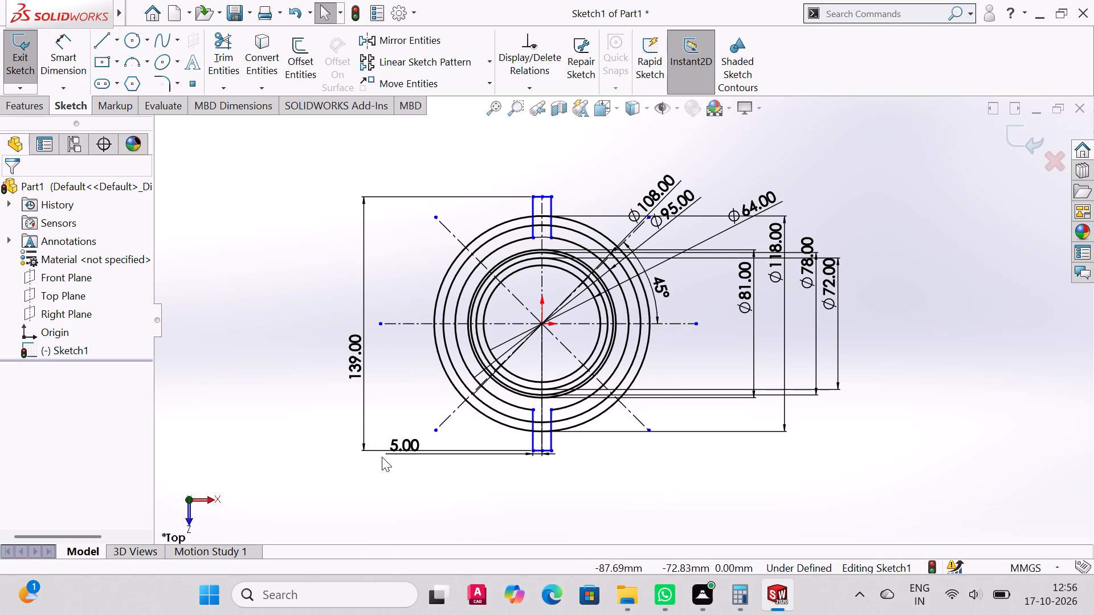
key("Escape")
right_click(401, 445)
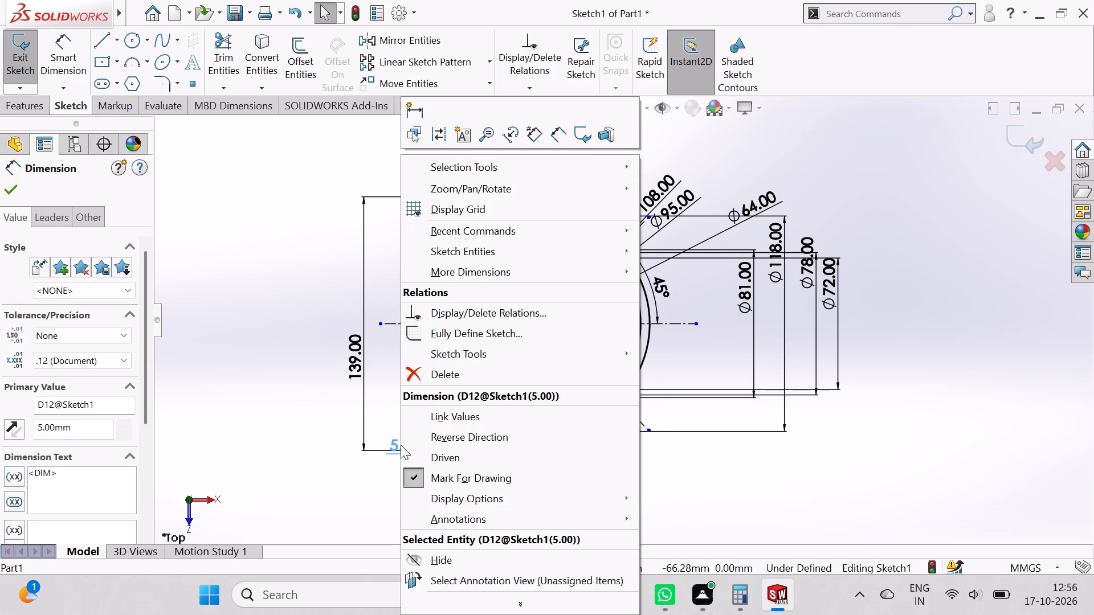
left_click(429, 381)
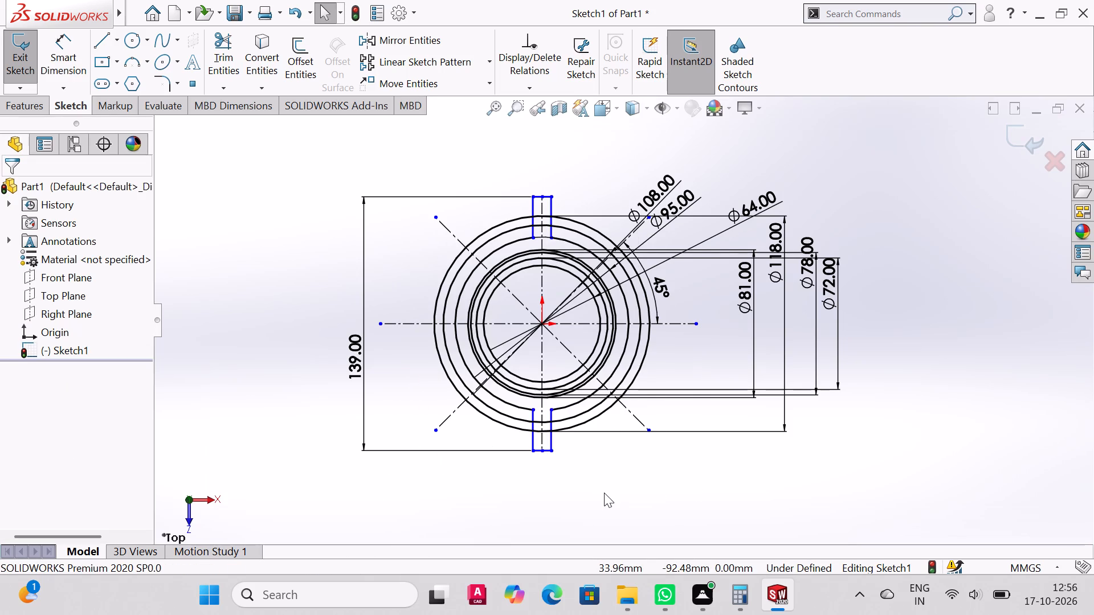
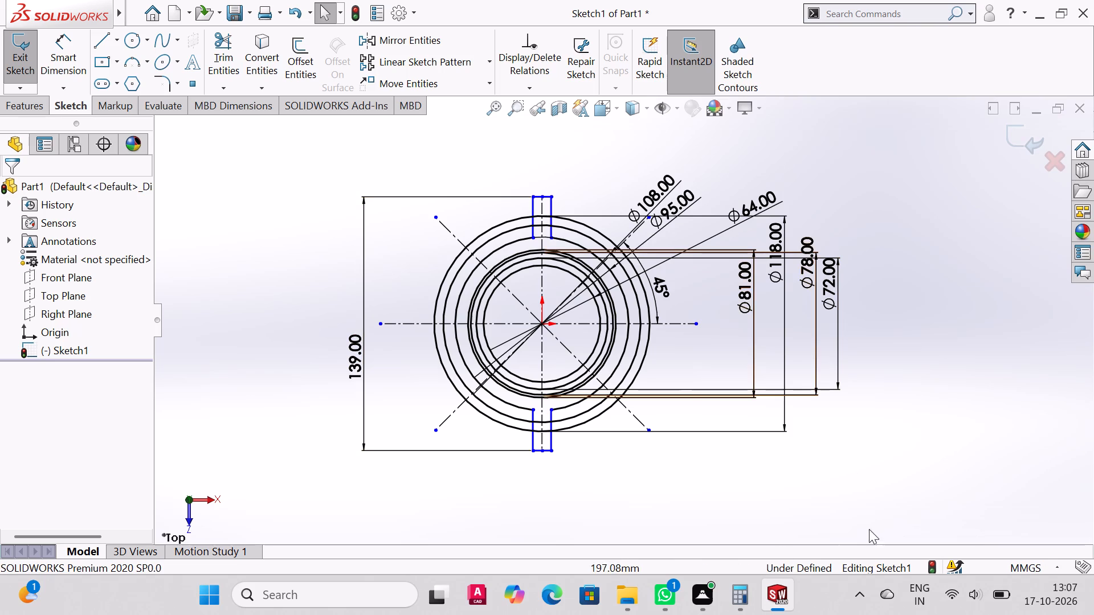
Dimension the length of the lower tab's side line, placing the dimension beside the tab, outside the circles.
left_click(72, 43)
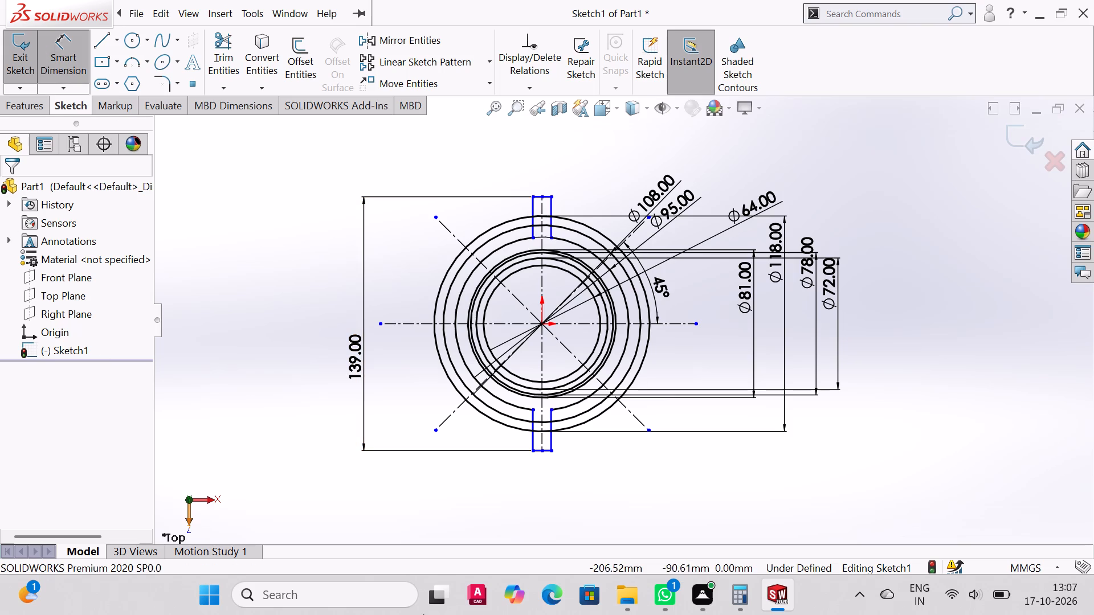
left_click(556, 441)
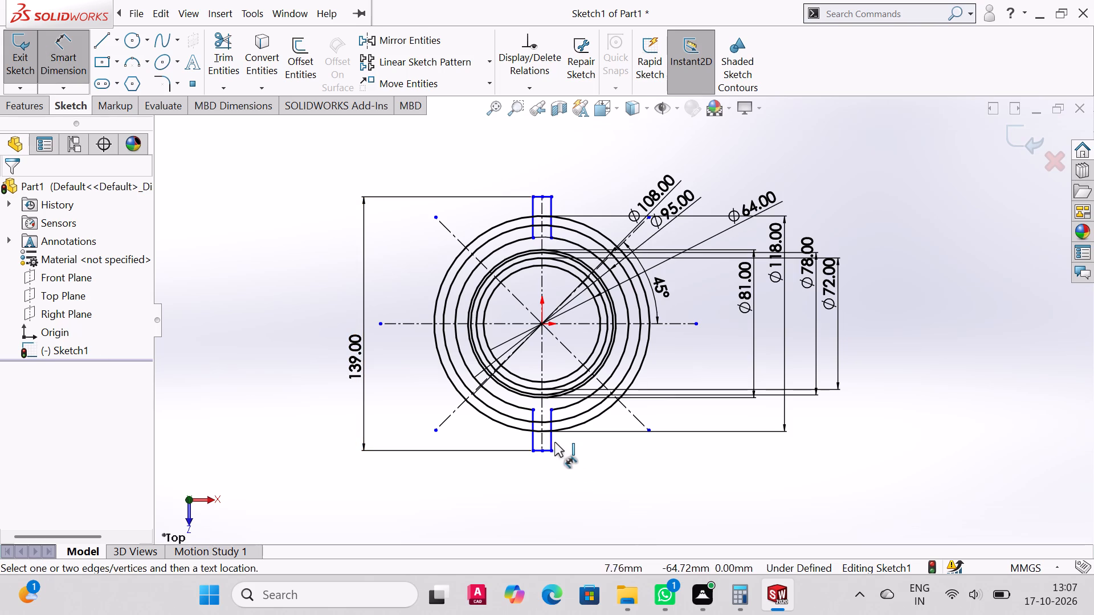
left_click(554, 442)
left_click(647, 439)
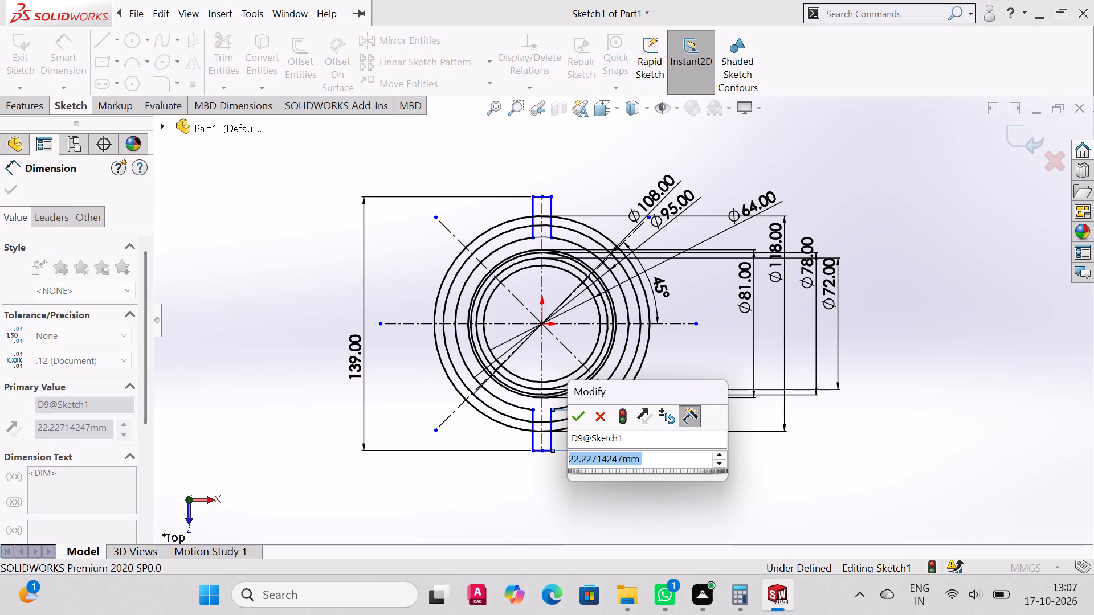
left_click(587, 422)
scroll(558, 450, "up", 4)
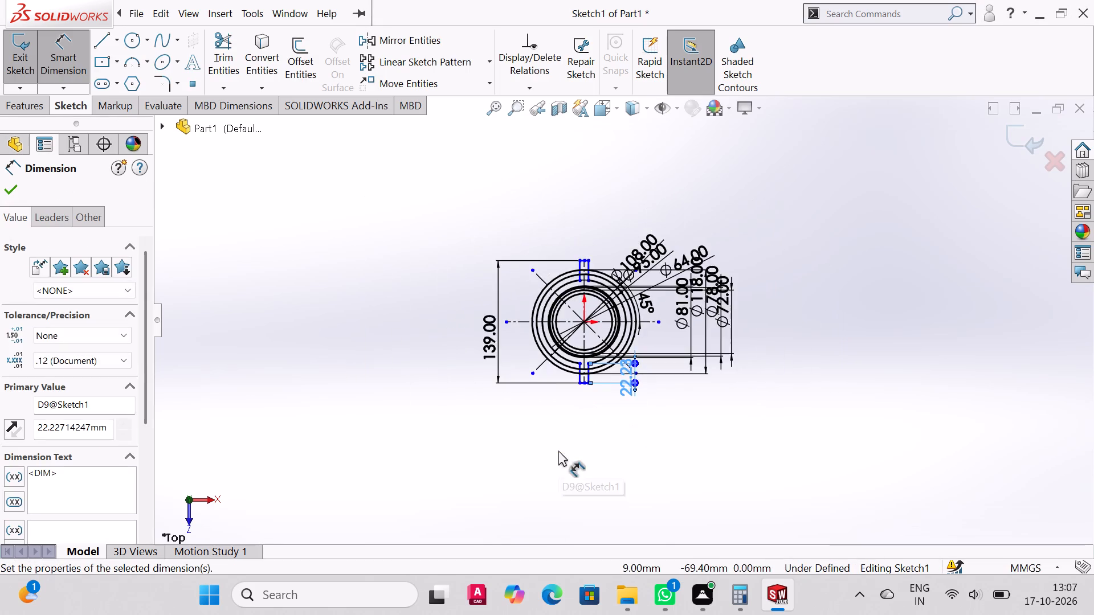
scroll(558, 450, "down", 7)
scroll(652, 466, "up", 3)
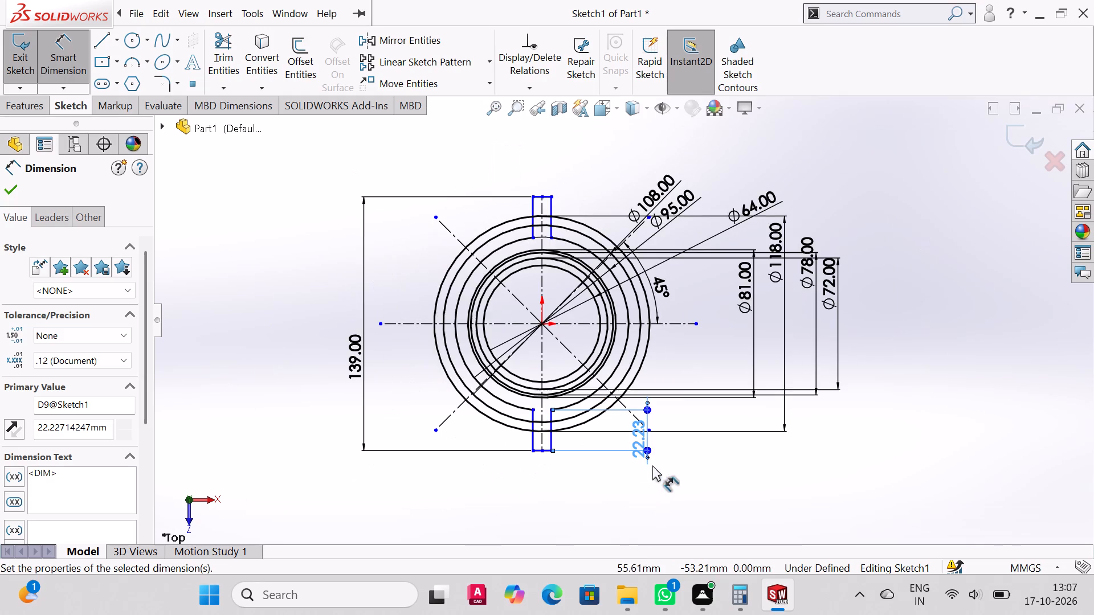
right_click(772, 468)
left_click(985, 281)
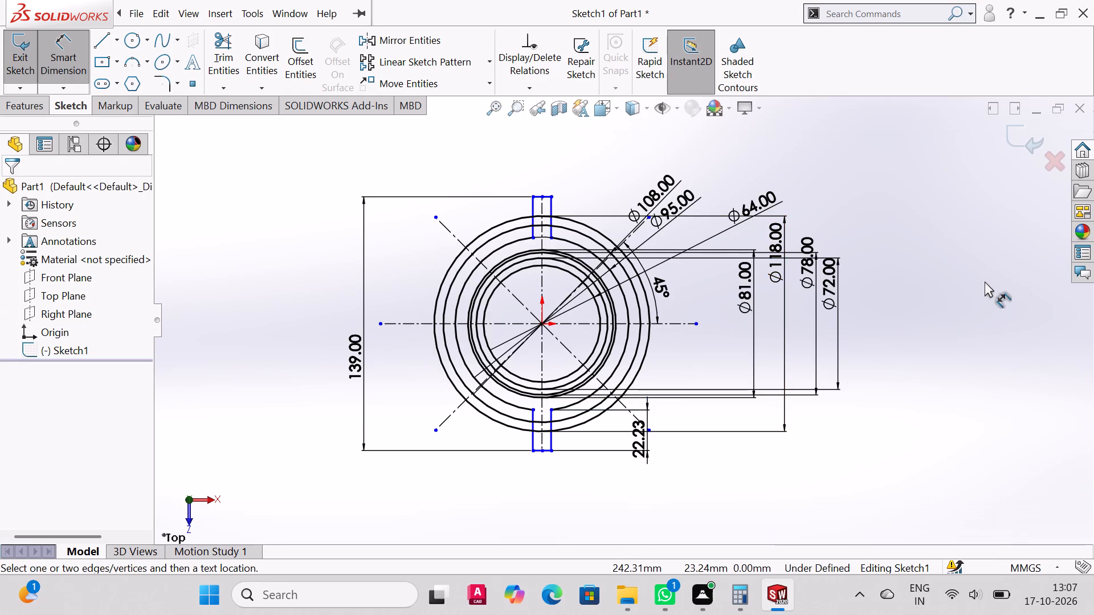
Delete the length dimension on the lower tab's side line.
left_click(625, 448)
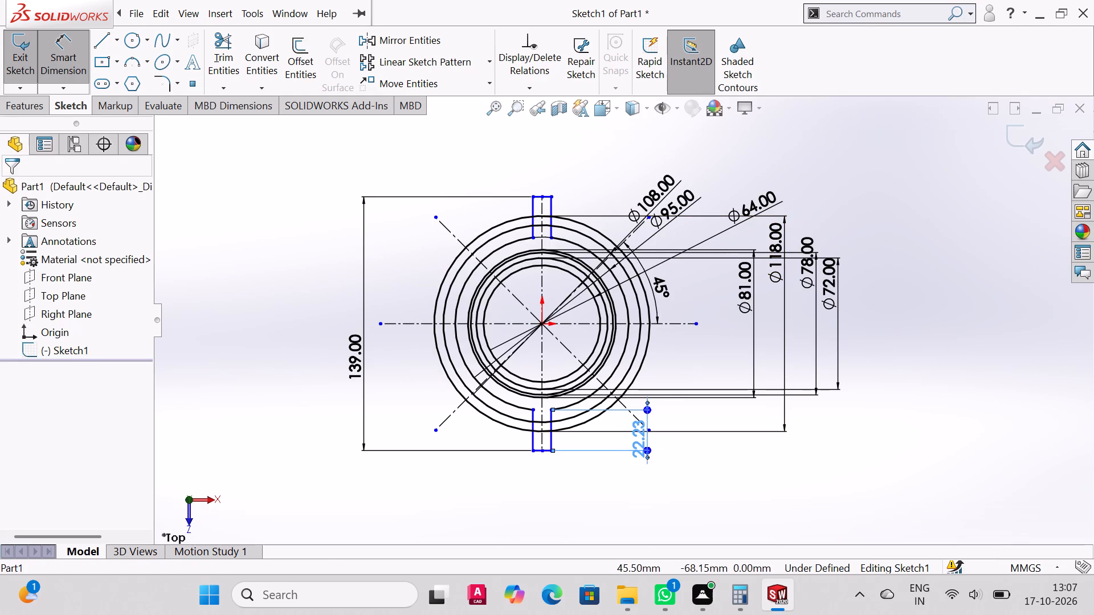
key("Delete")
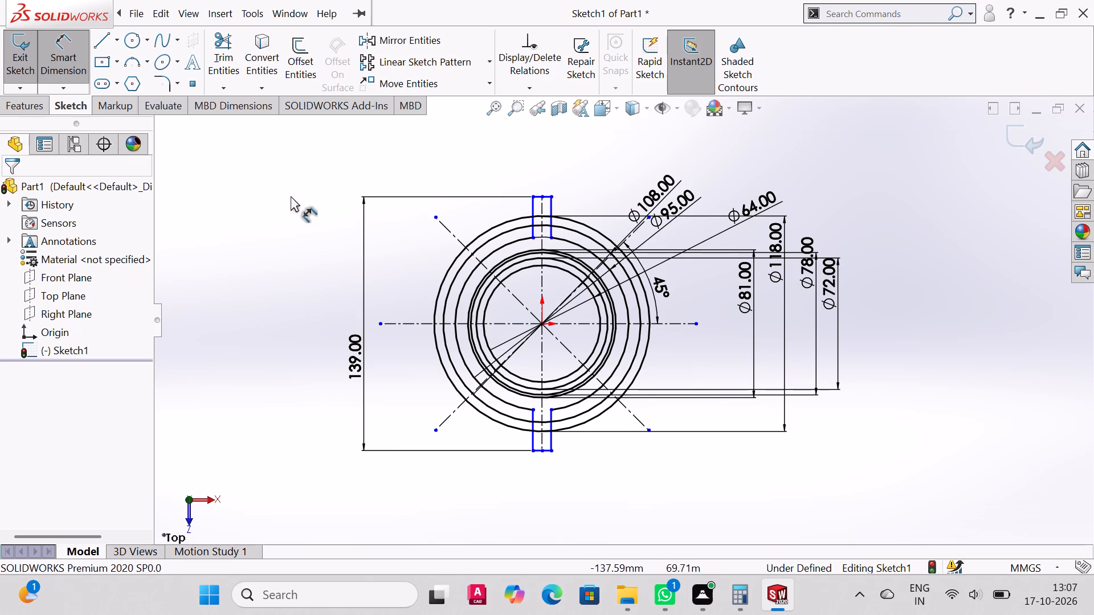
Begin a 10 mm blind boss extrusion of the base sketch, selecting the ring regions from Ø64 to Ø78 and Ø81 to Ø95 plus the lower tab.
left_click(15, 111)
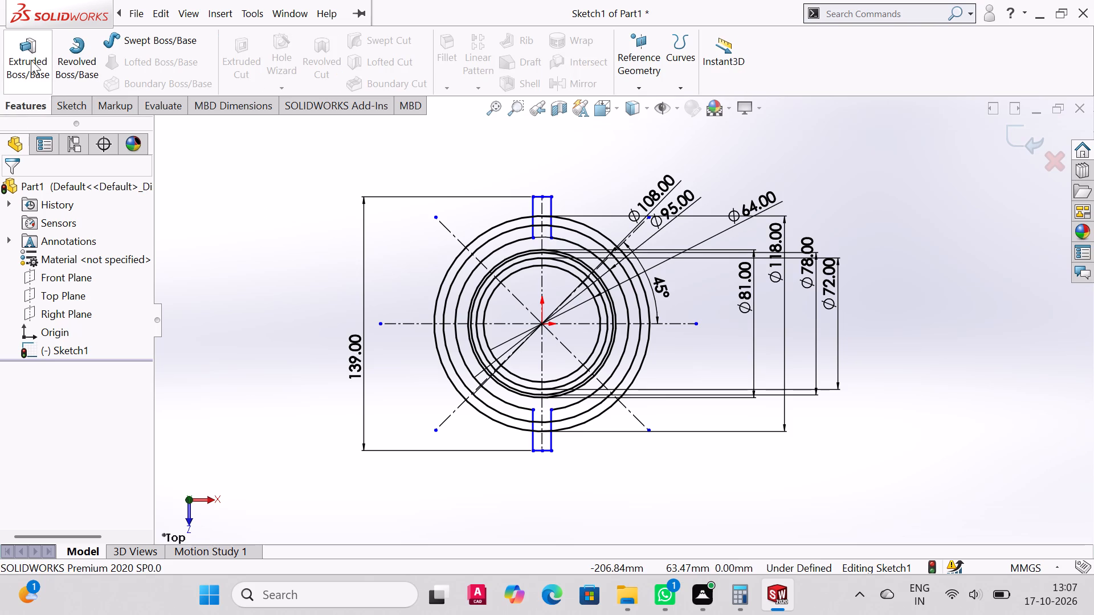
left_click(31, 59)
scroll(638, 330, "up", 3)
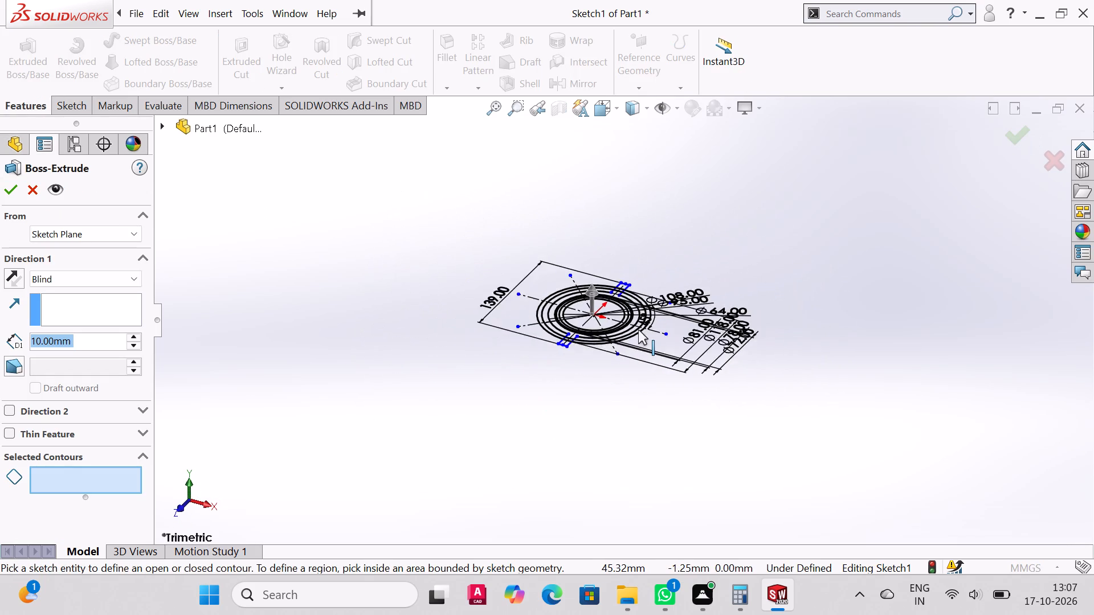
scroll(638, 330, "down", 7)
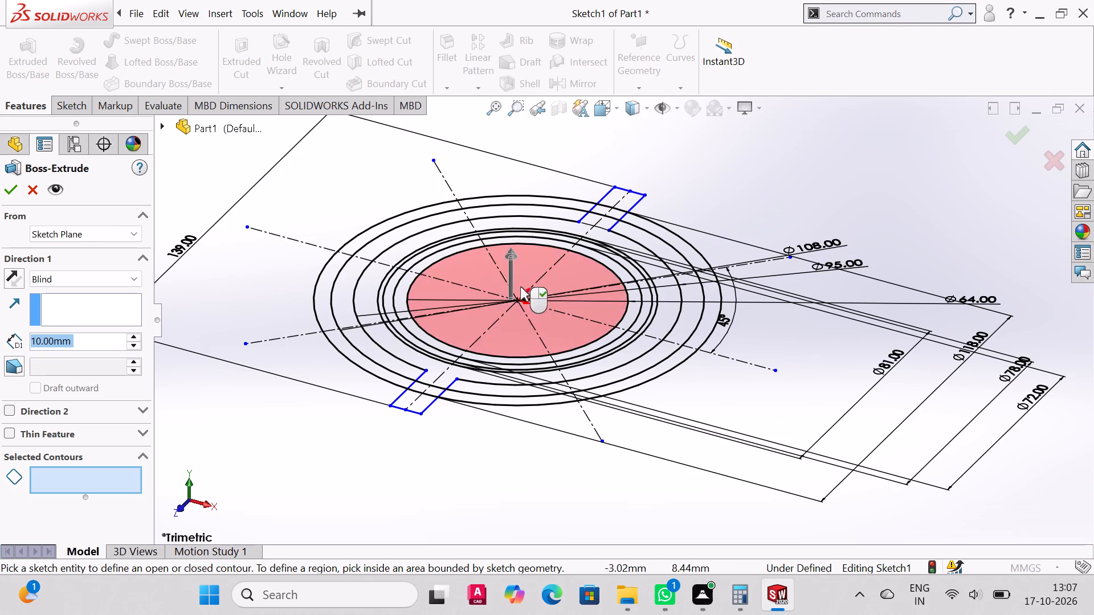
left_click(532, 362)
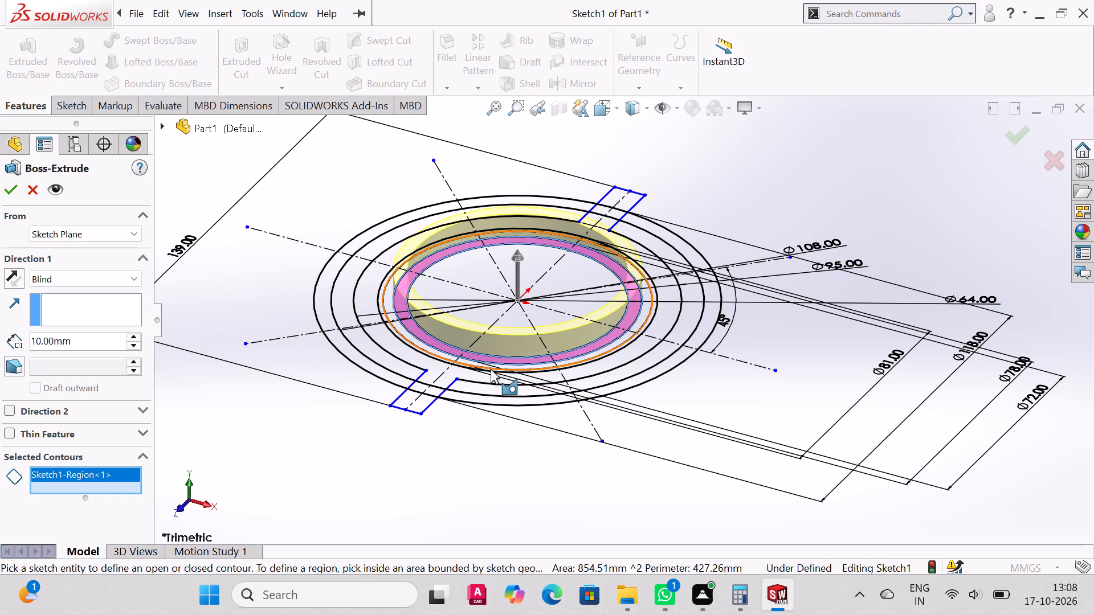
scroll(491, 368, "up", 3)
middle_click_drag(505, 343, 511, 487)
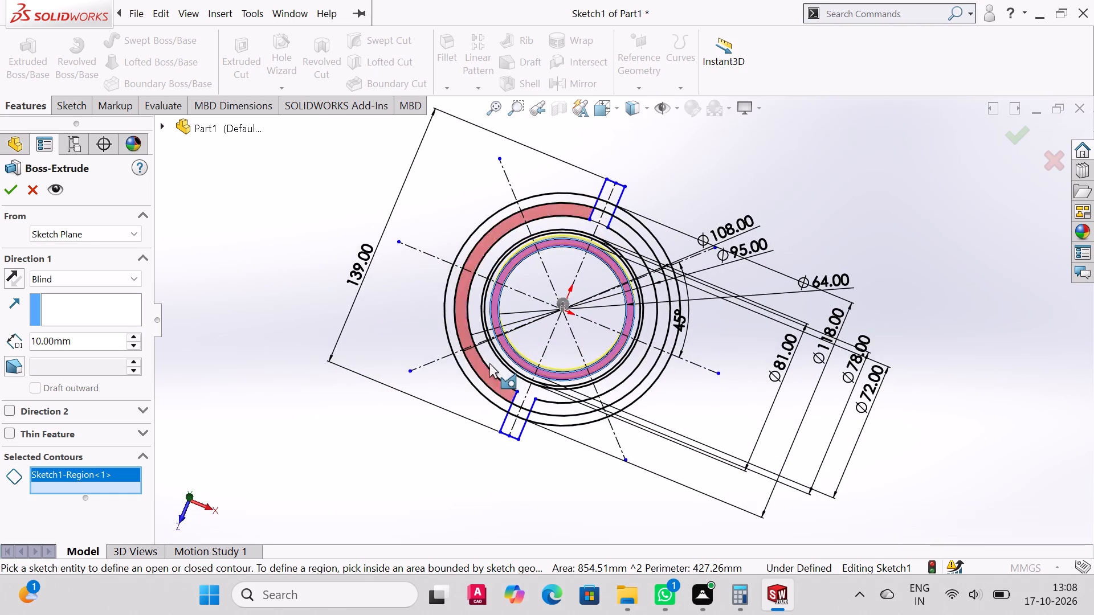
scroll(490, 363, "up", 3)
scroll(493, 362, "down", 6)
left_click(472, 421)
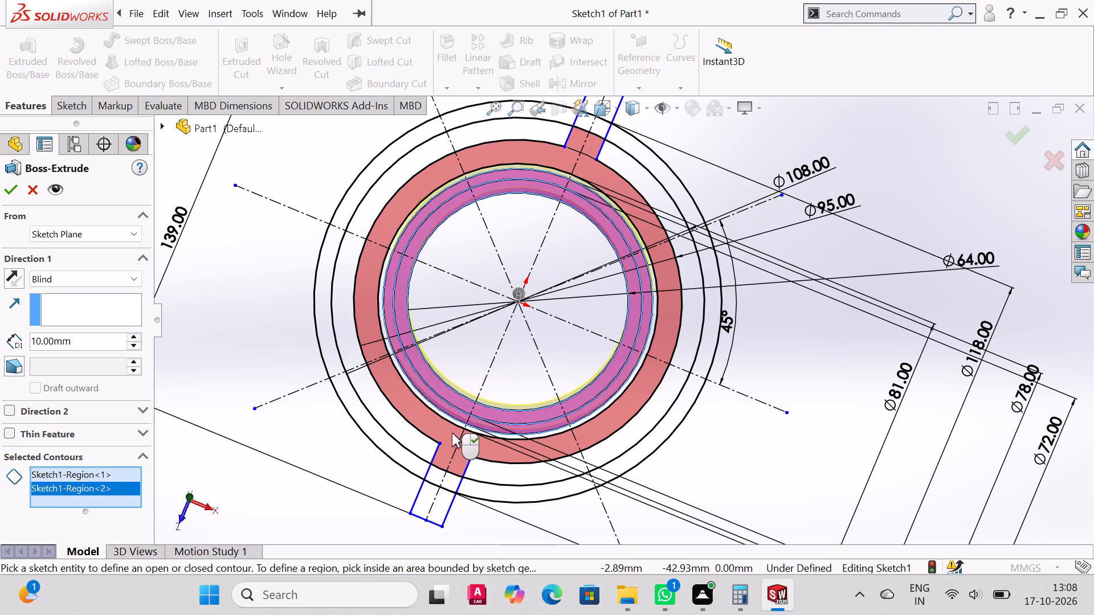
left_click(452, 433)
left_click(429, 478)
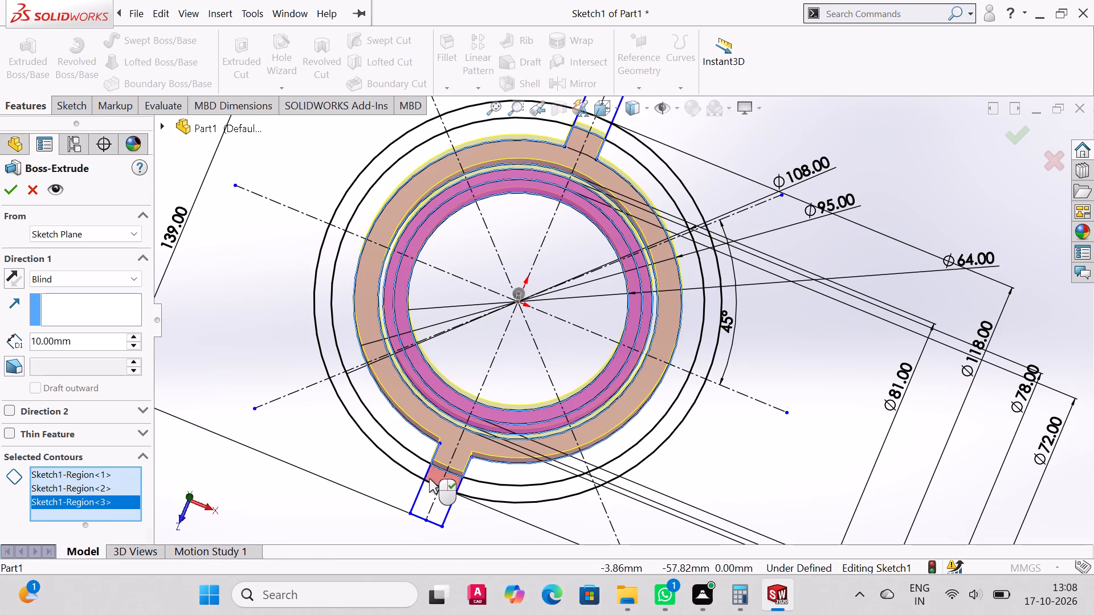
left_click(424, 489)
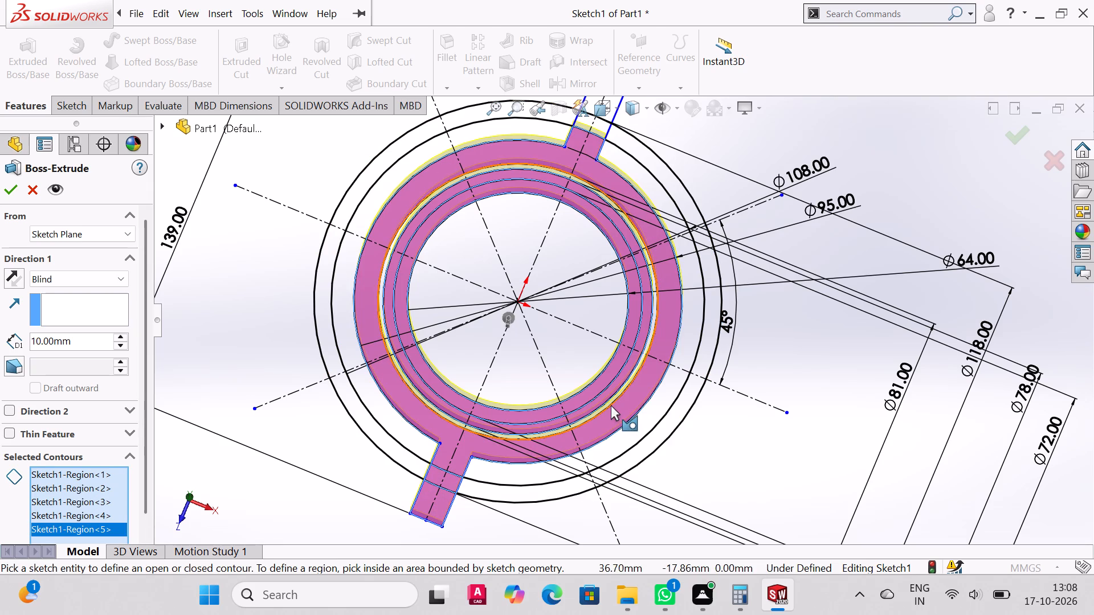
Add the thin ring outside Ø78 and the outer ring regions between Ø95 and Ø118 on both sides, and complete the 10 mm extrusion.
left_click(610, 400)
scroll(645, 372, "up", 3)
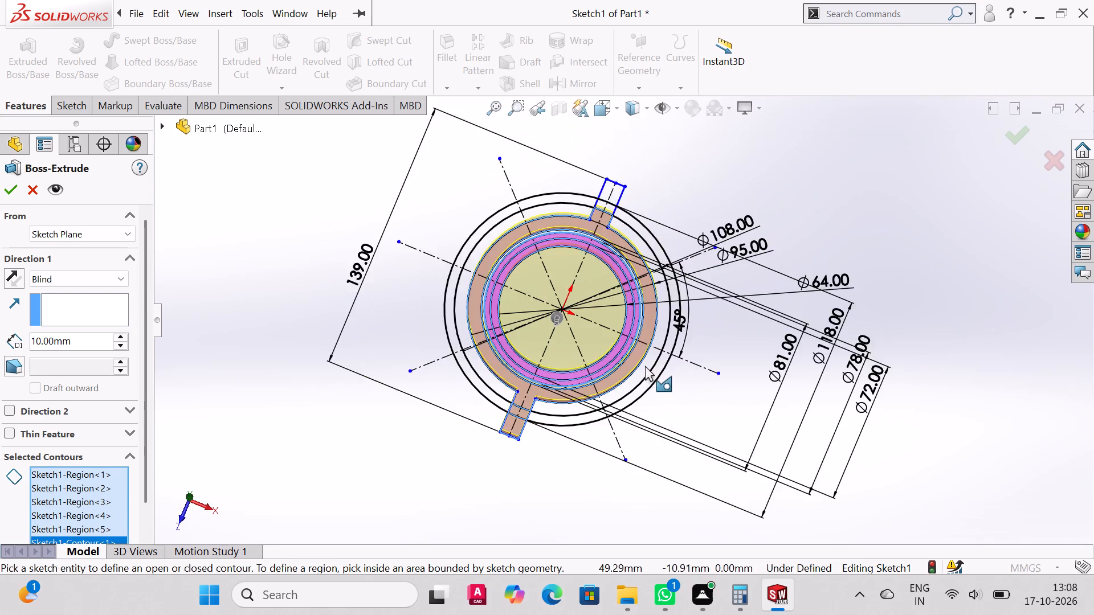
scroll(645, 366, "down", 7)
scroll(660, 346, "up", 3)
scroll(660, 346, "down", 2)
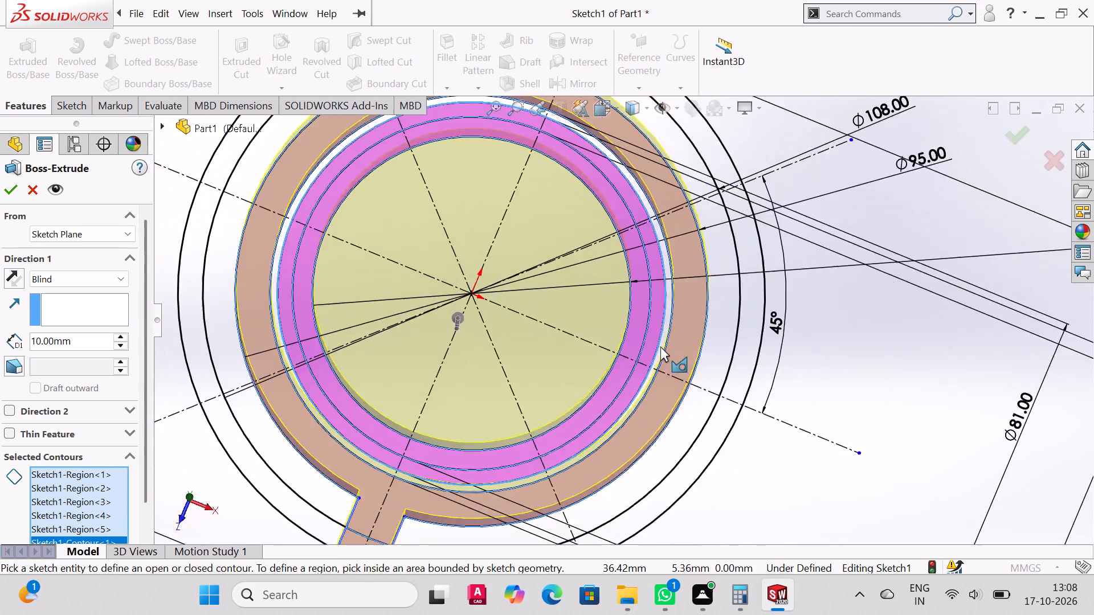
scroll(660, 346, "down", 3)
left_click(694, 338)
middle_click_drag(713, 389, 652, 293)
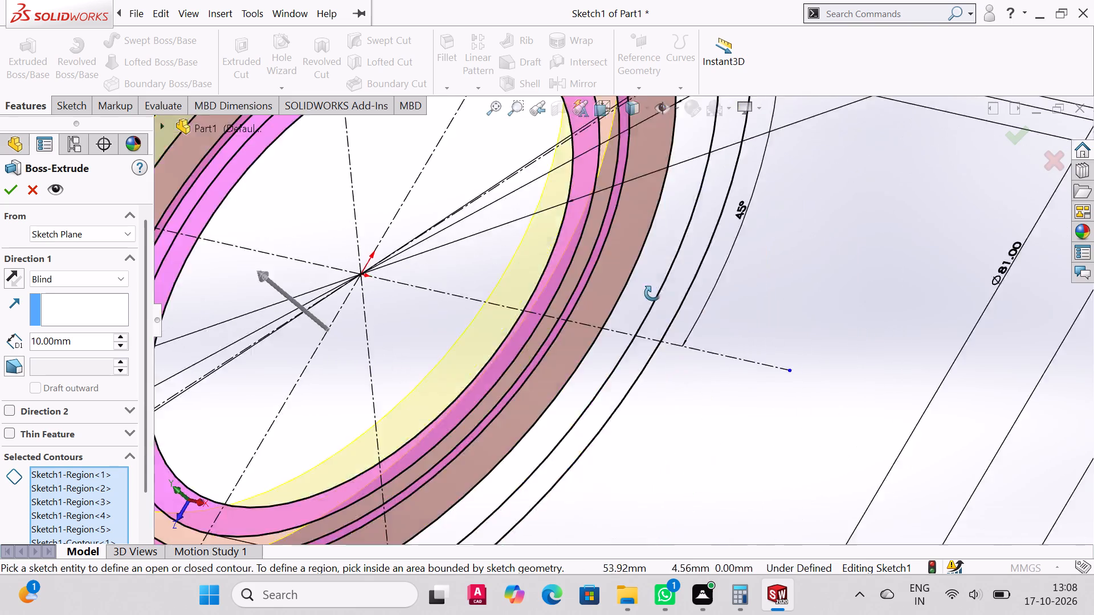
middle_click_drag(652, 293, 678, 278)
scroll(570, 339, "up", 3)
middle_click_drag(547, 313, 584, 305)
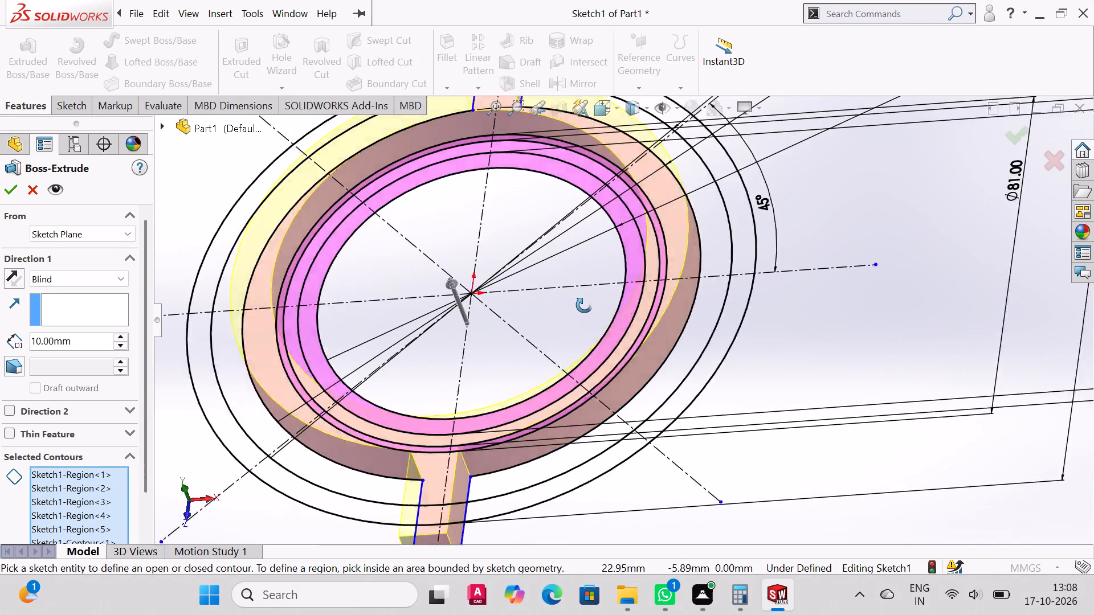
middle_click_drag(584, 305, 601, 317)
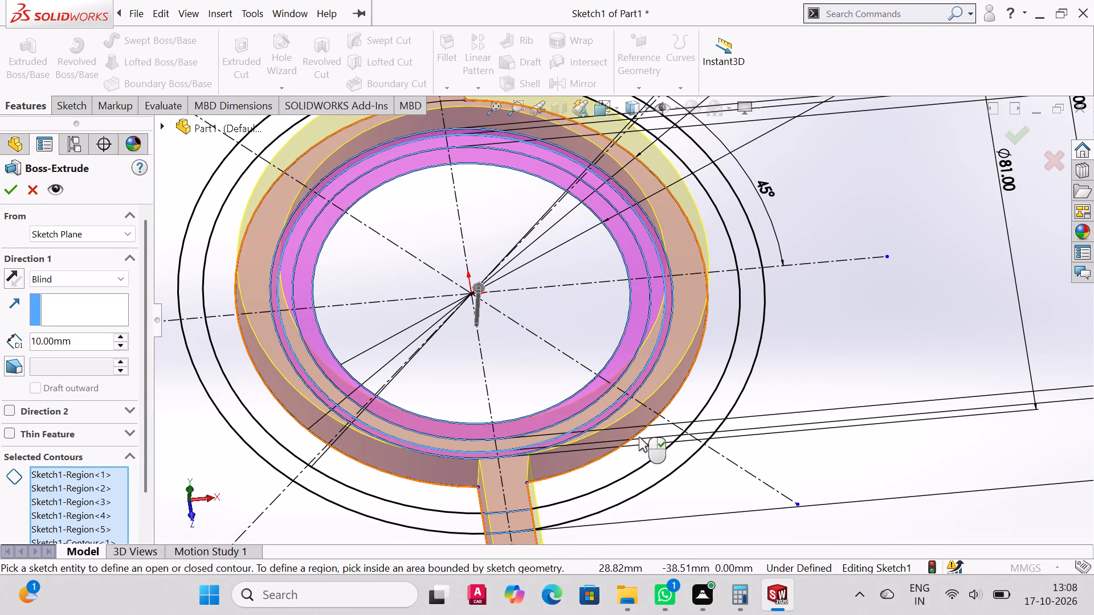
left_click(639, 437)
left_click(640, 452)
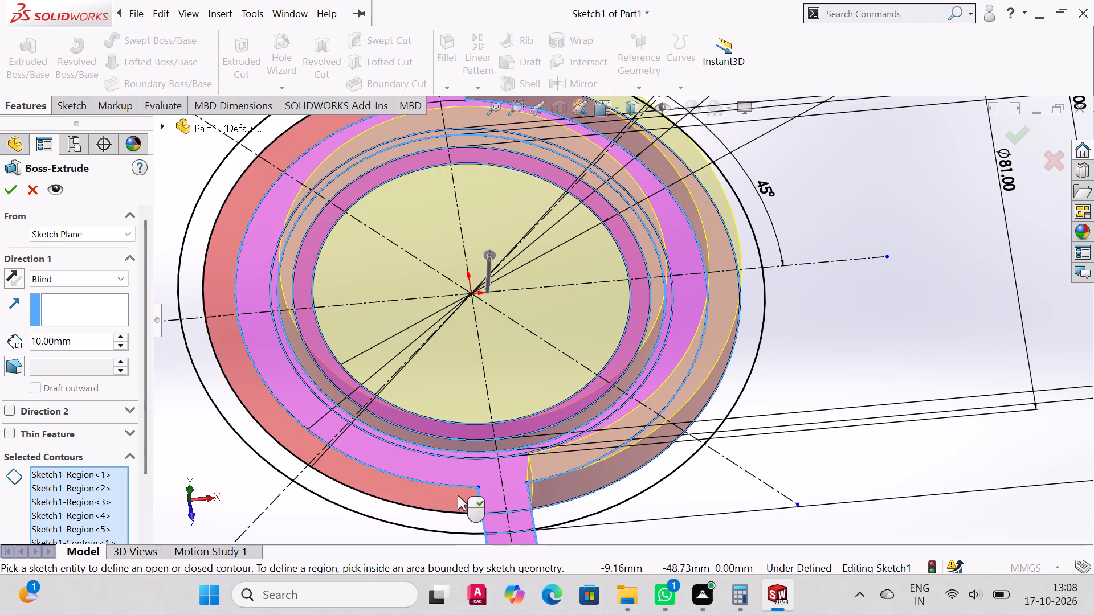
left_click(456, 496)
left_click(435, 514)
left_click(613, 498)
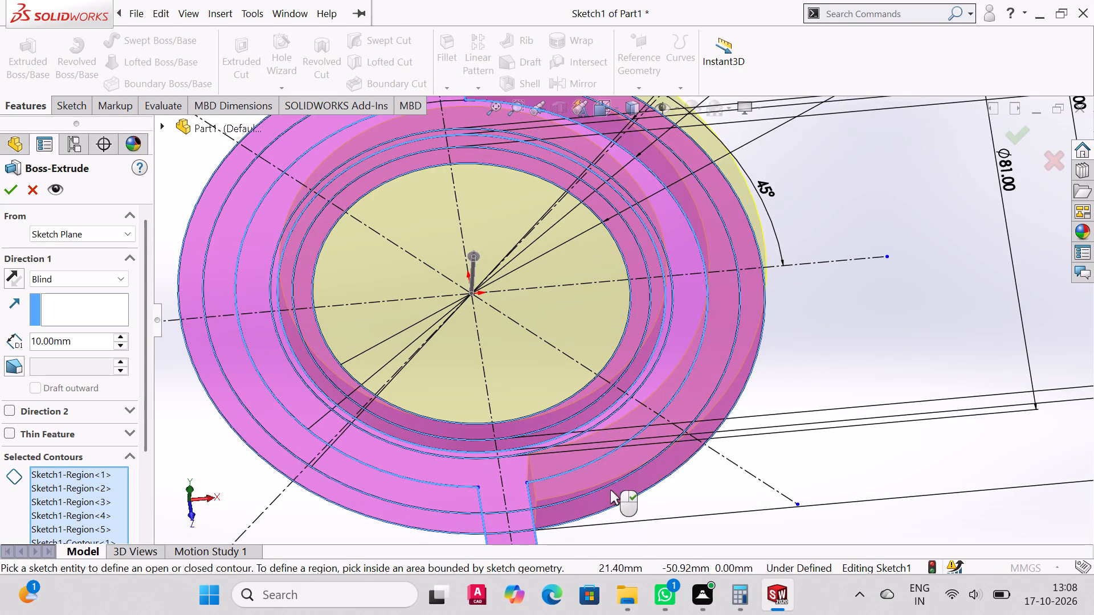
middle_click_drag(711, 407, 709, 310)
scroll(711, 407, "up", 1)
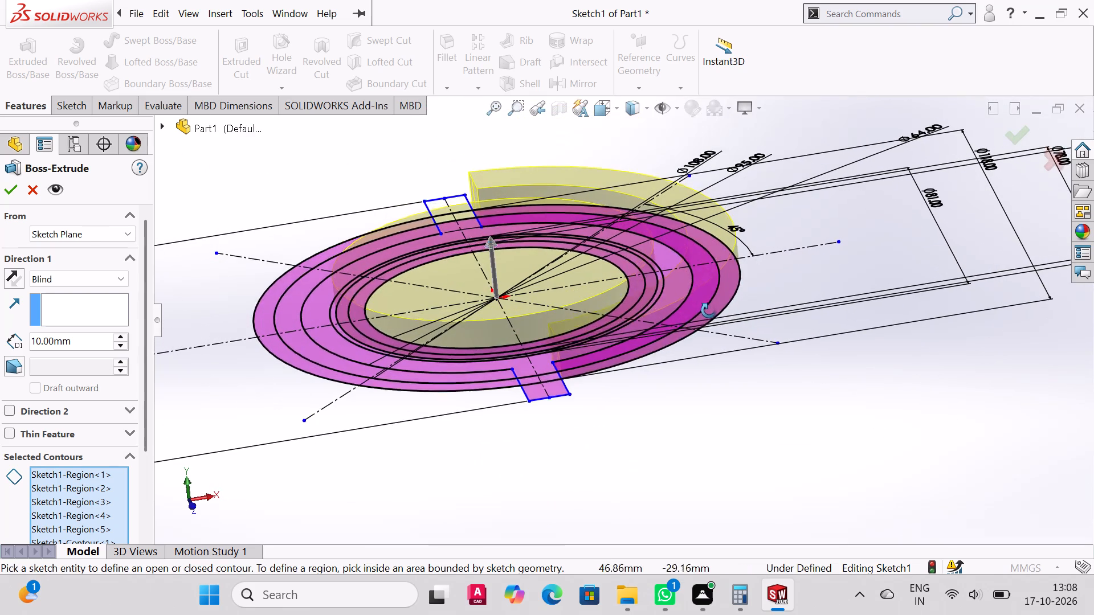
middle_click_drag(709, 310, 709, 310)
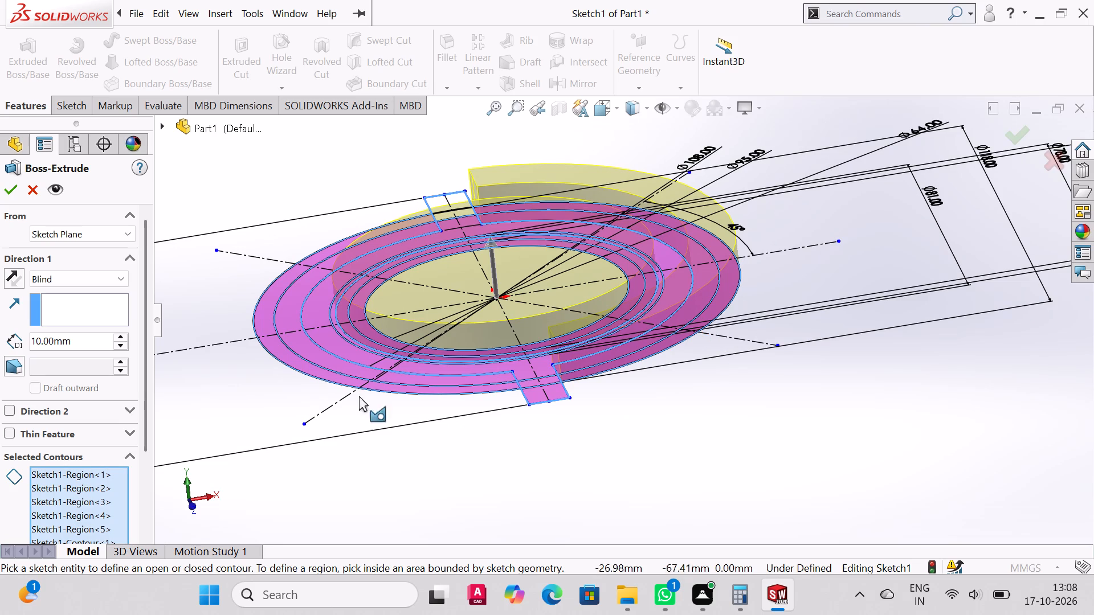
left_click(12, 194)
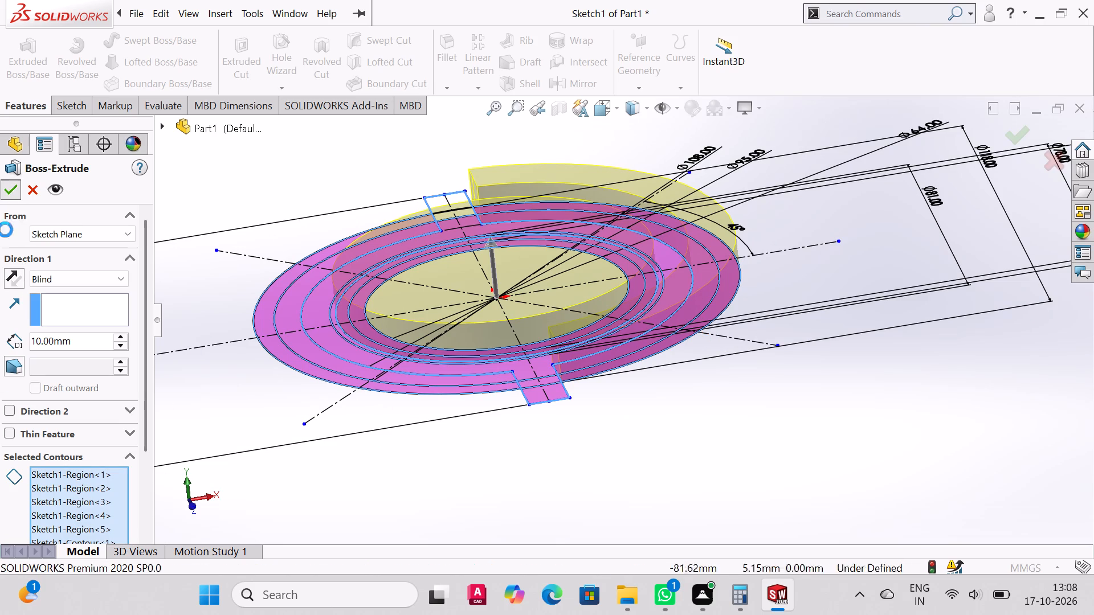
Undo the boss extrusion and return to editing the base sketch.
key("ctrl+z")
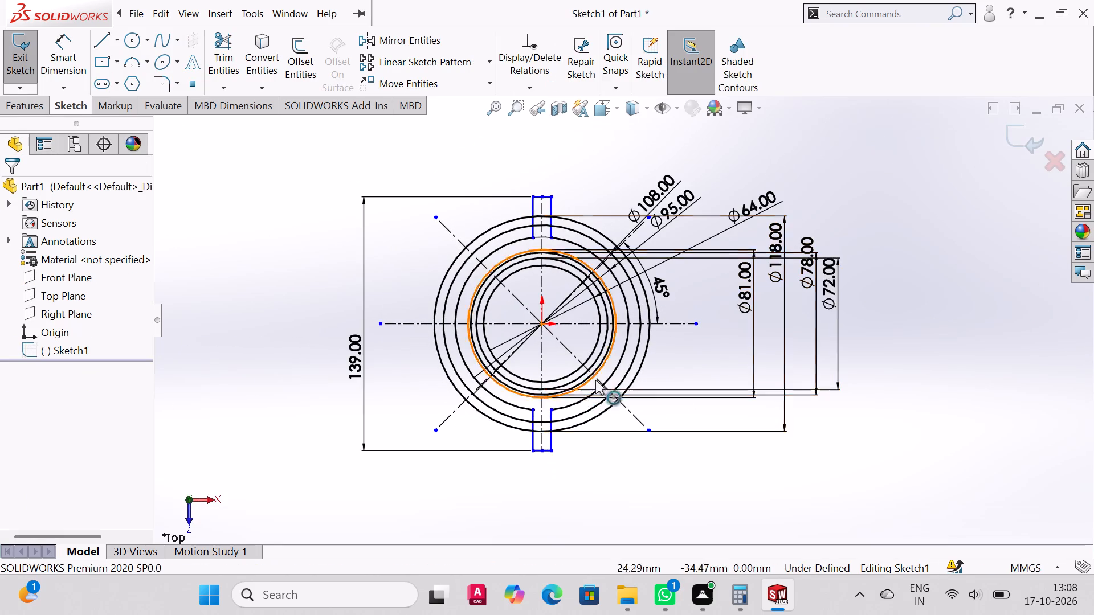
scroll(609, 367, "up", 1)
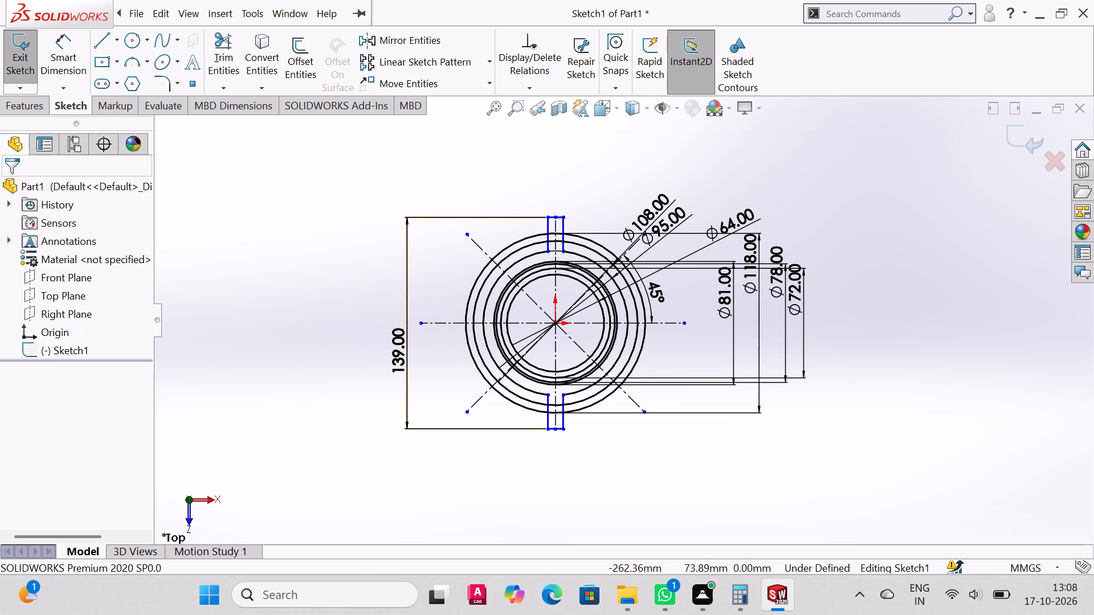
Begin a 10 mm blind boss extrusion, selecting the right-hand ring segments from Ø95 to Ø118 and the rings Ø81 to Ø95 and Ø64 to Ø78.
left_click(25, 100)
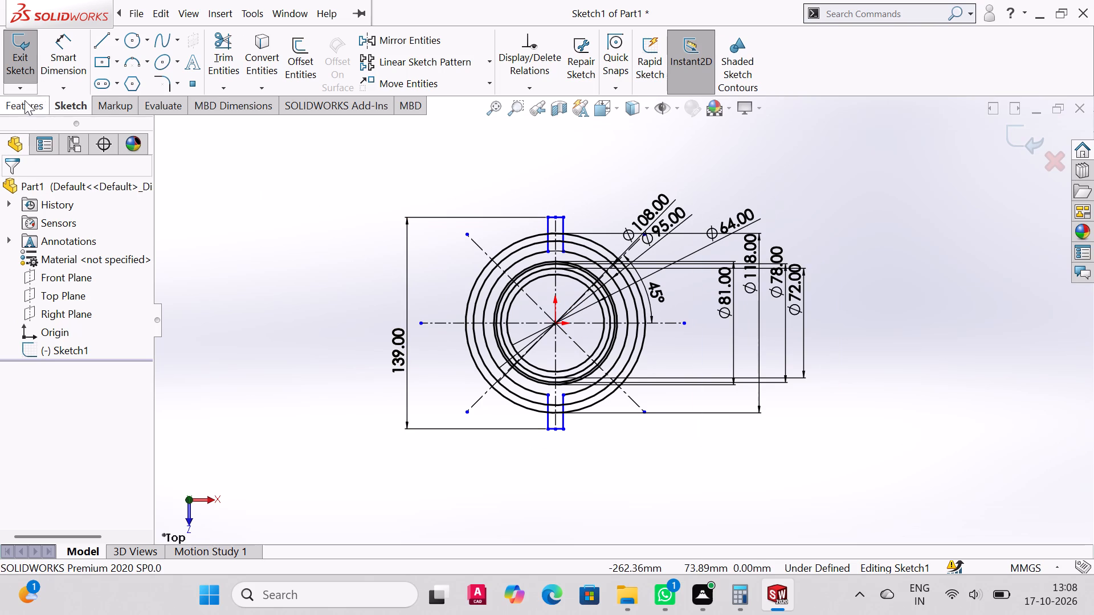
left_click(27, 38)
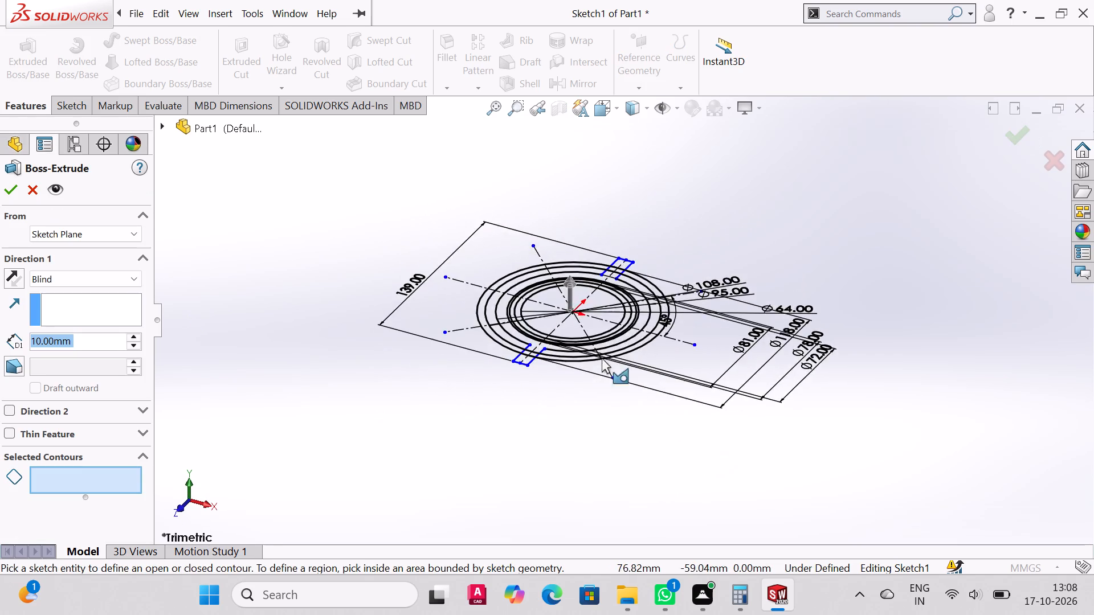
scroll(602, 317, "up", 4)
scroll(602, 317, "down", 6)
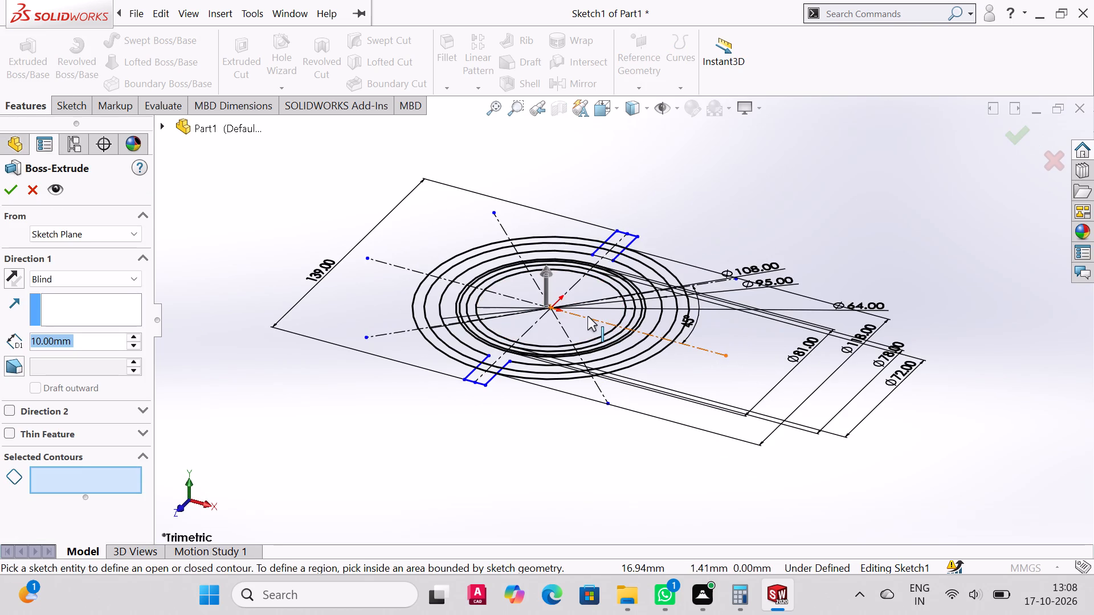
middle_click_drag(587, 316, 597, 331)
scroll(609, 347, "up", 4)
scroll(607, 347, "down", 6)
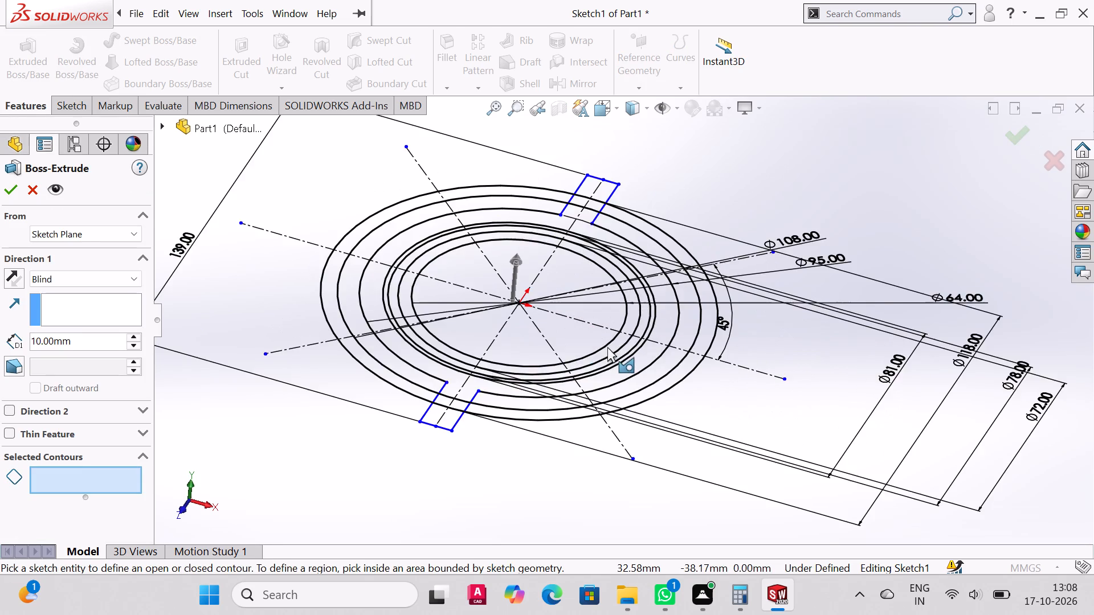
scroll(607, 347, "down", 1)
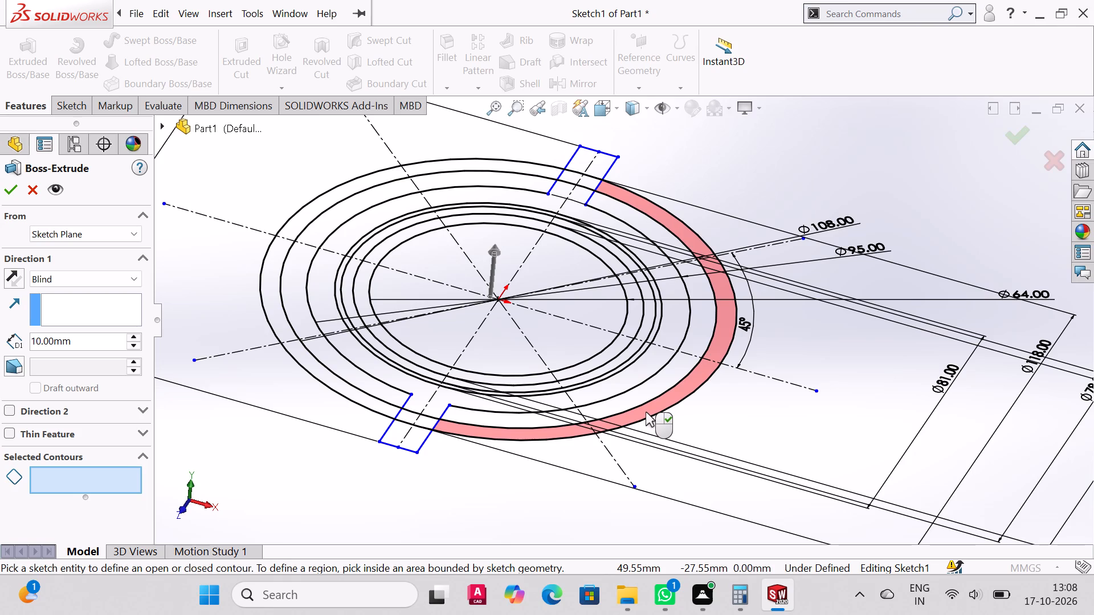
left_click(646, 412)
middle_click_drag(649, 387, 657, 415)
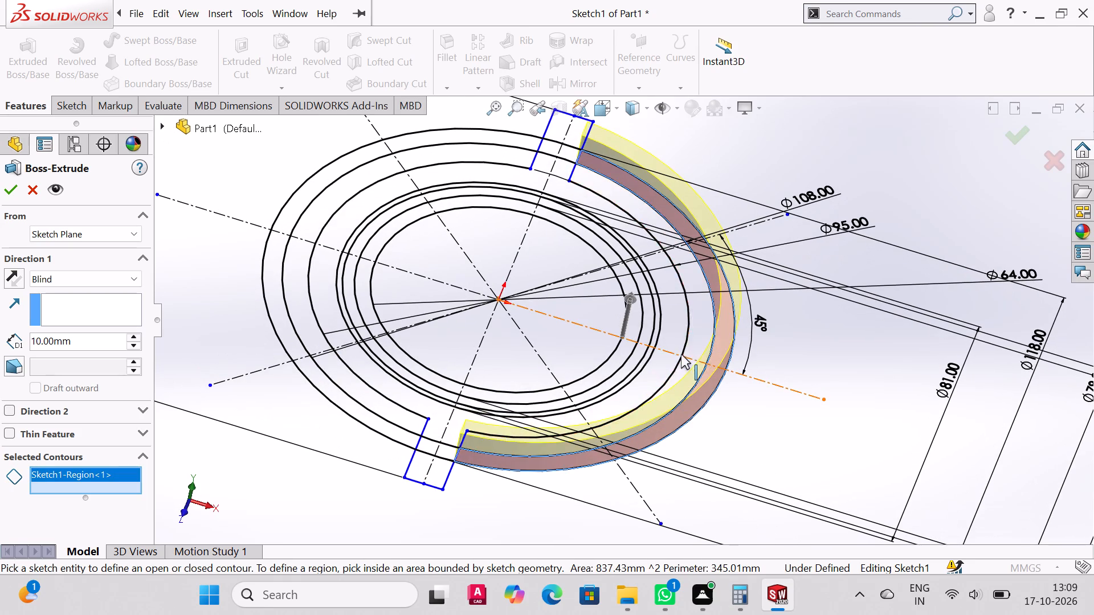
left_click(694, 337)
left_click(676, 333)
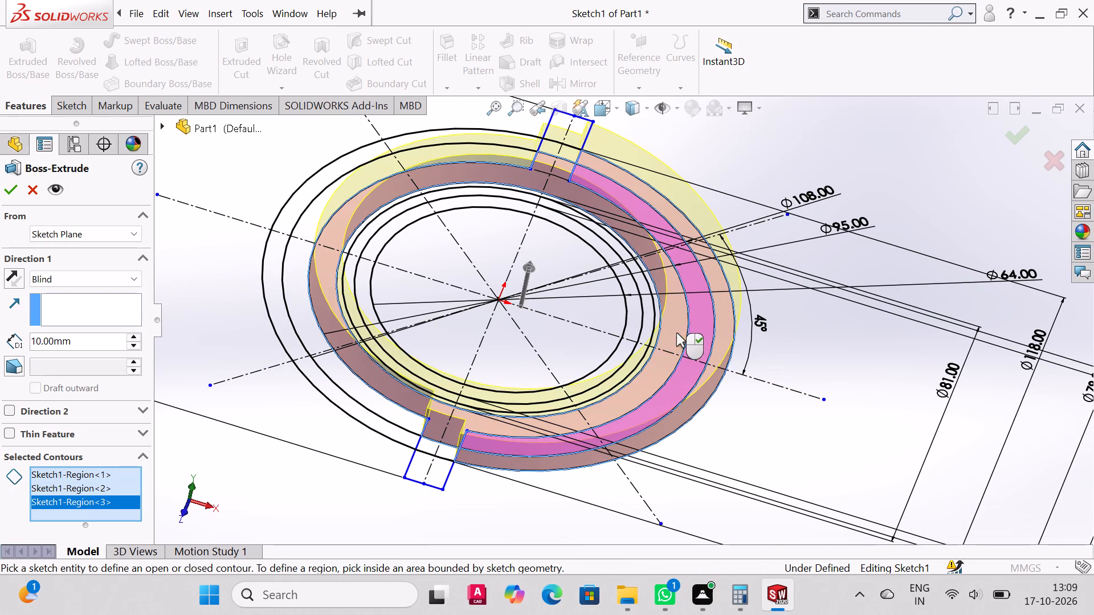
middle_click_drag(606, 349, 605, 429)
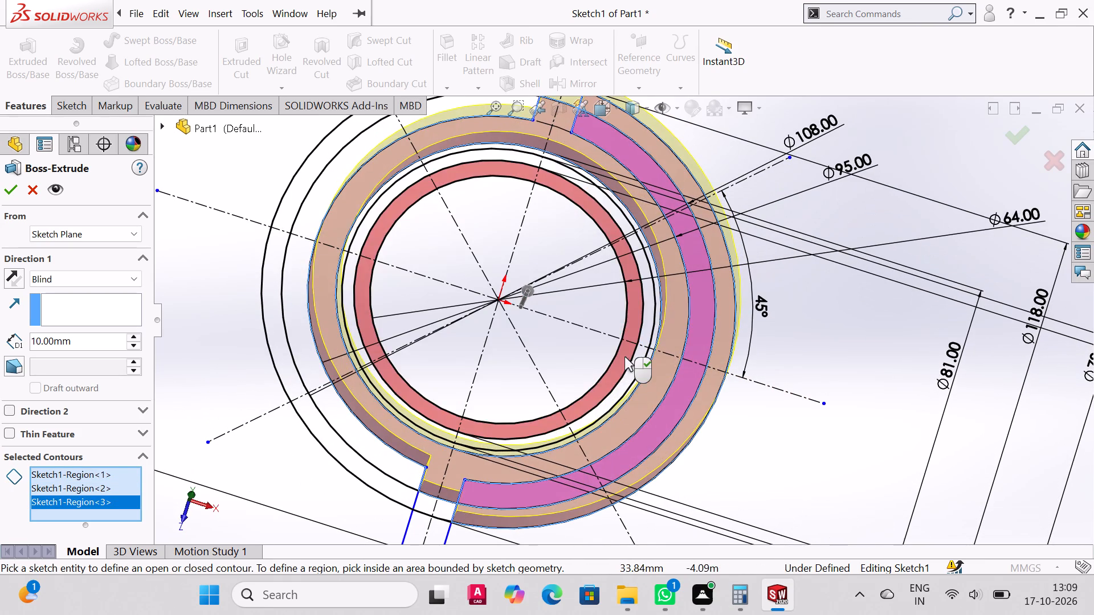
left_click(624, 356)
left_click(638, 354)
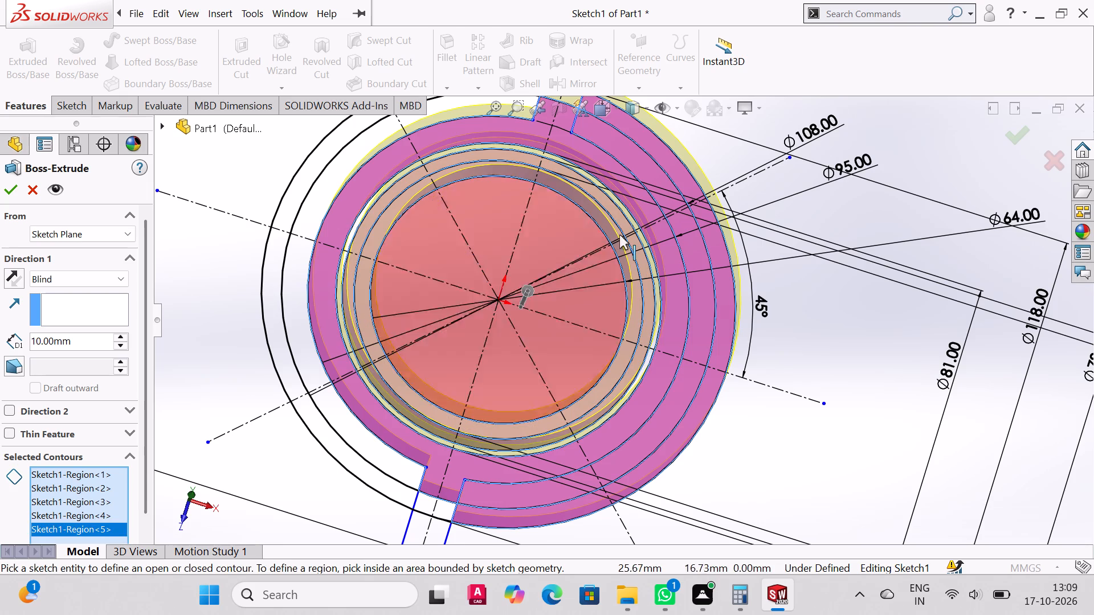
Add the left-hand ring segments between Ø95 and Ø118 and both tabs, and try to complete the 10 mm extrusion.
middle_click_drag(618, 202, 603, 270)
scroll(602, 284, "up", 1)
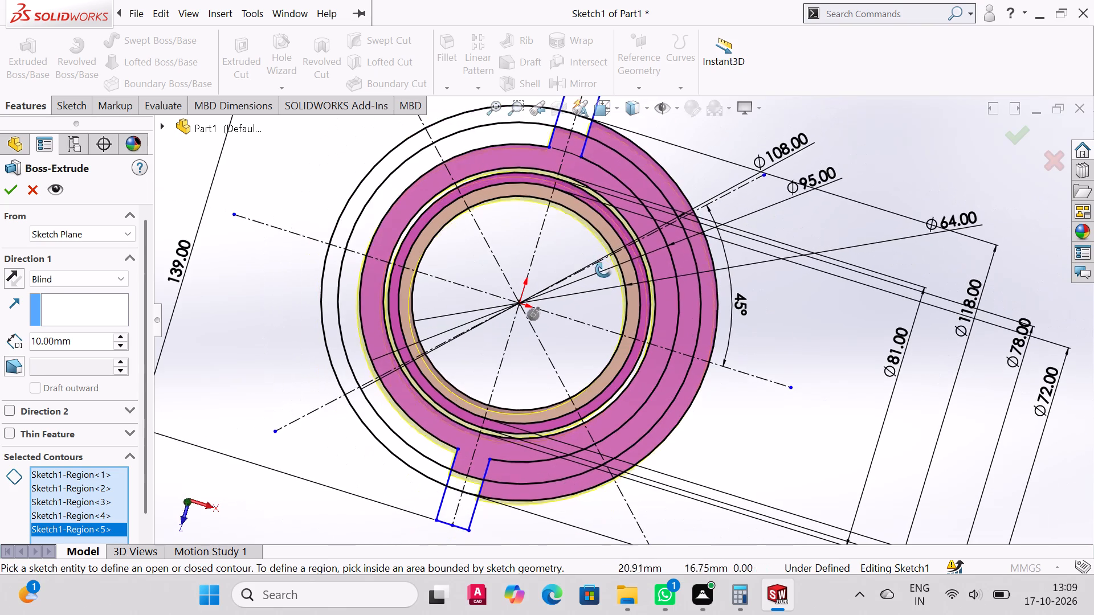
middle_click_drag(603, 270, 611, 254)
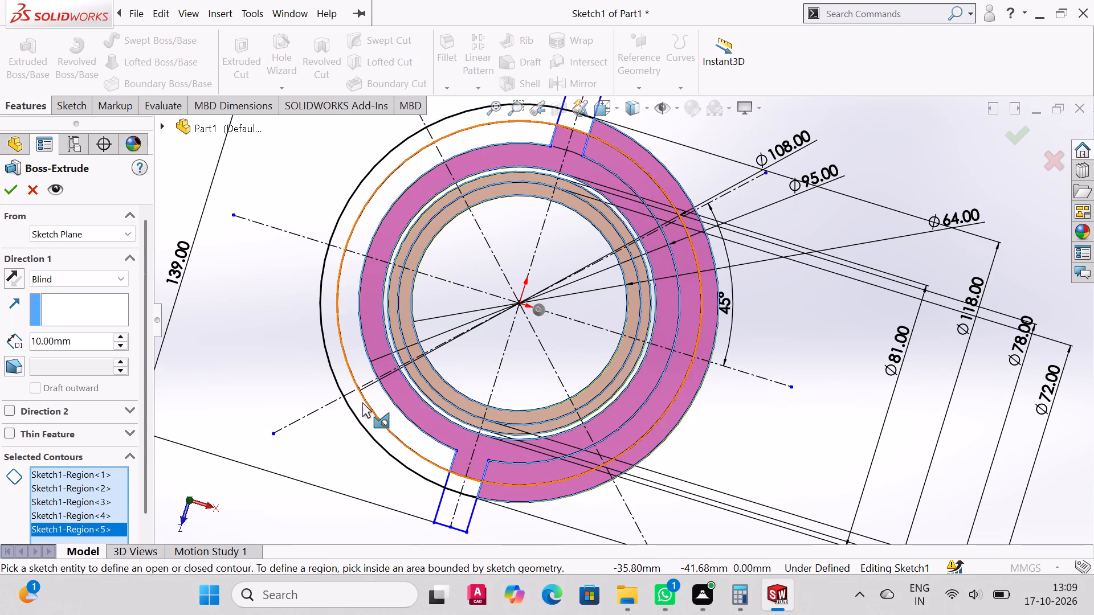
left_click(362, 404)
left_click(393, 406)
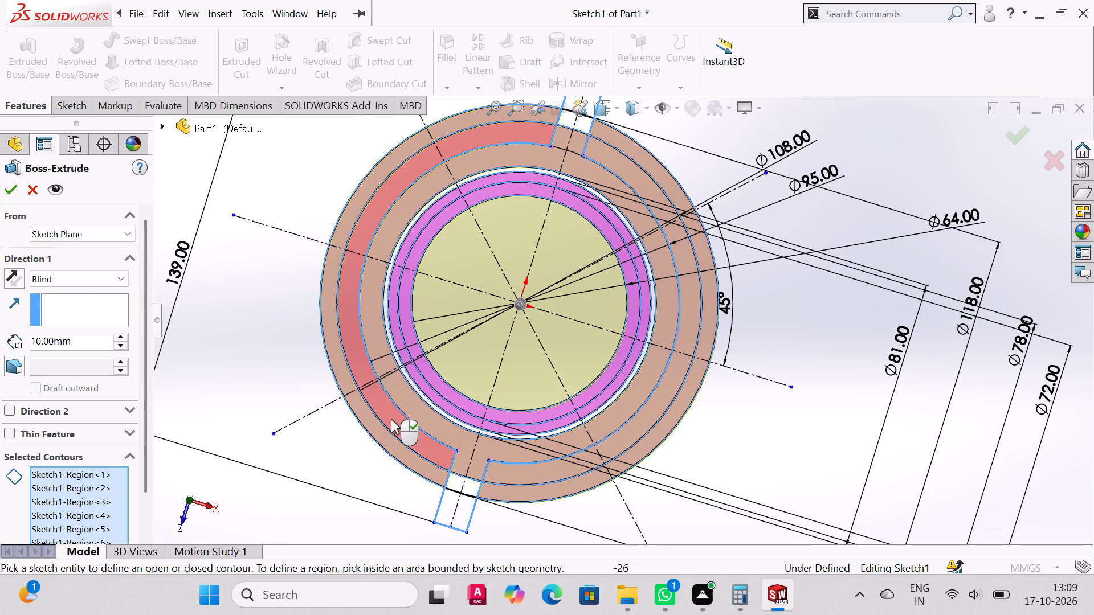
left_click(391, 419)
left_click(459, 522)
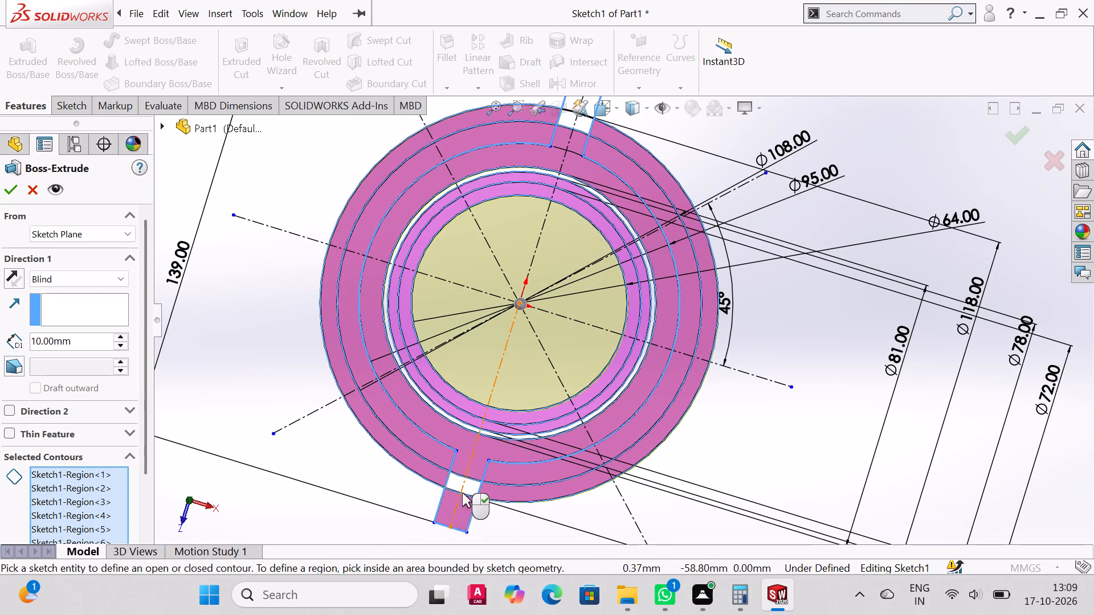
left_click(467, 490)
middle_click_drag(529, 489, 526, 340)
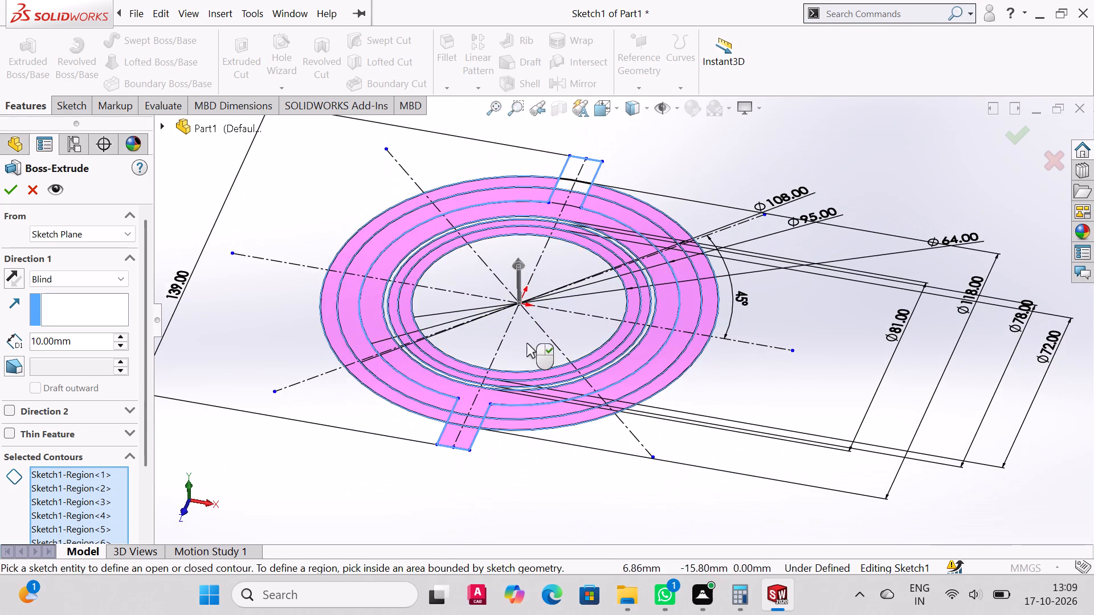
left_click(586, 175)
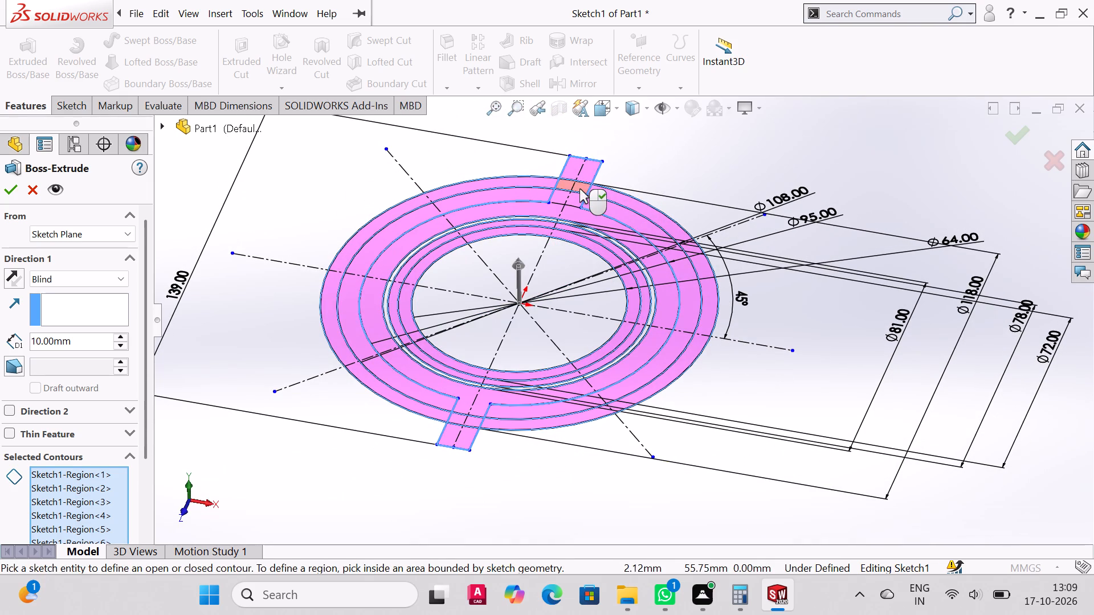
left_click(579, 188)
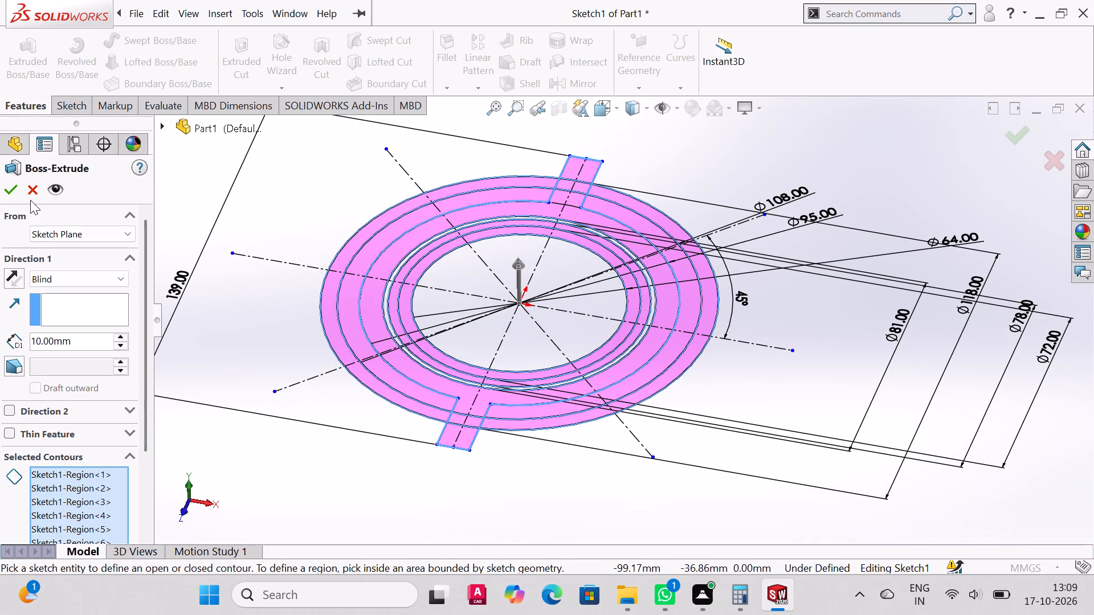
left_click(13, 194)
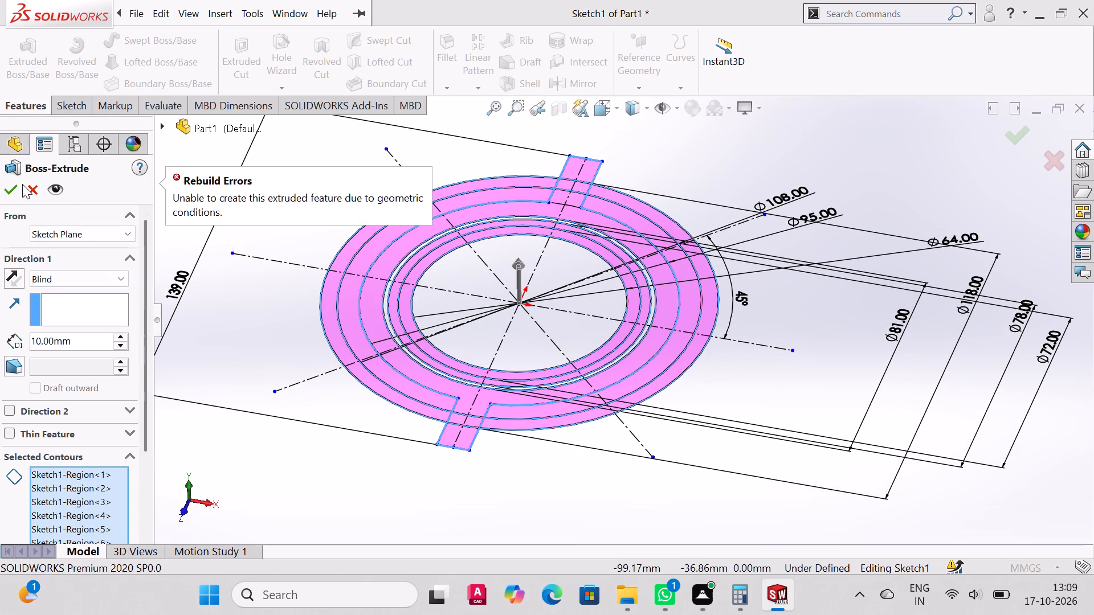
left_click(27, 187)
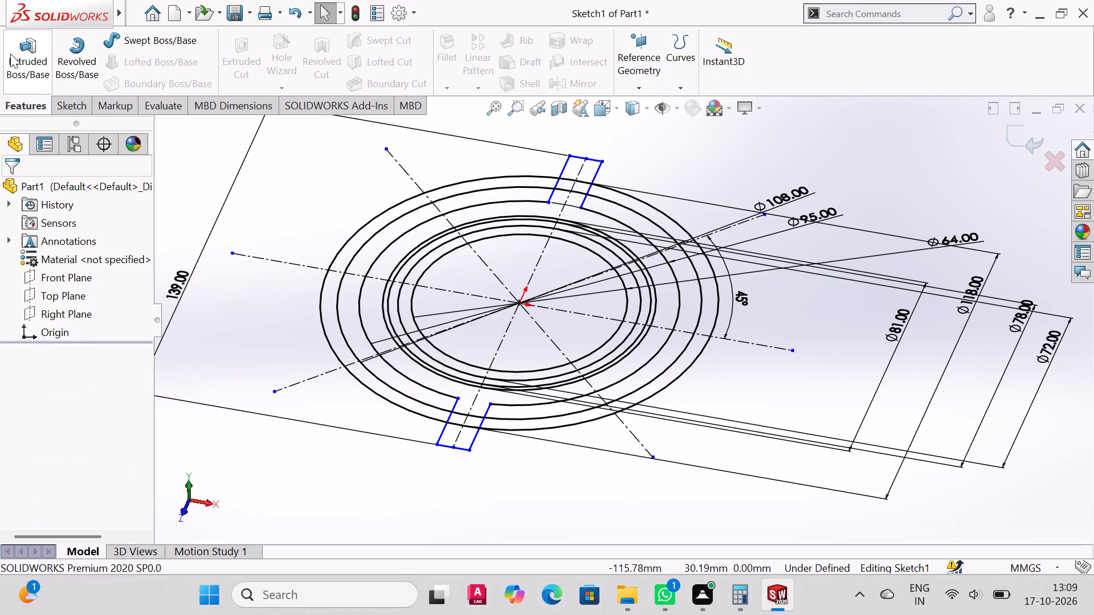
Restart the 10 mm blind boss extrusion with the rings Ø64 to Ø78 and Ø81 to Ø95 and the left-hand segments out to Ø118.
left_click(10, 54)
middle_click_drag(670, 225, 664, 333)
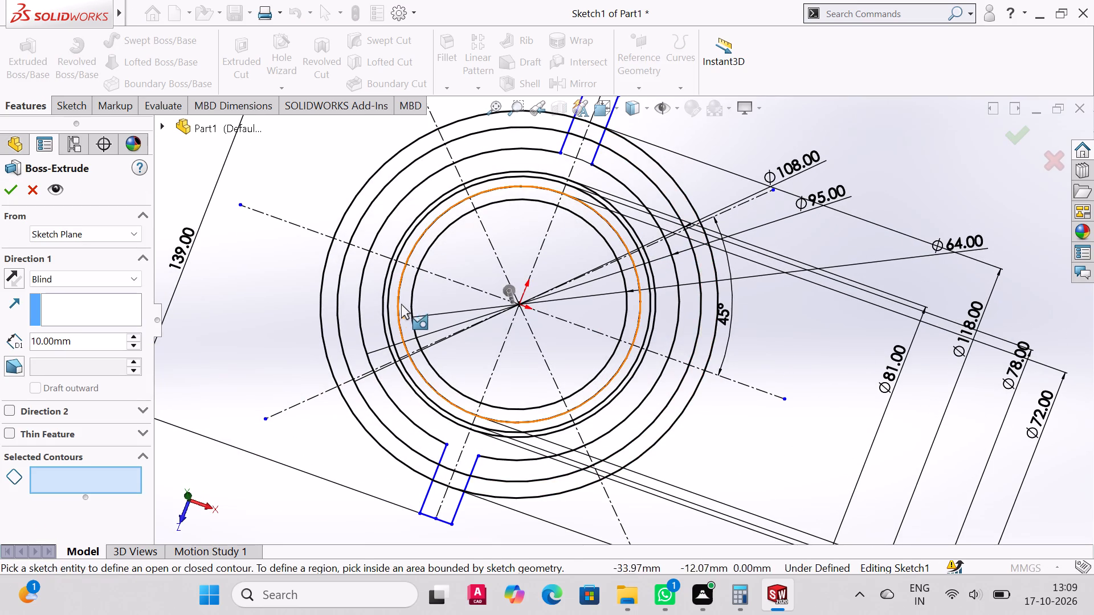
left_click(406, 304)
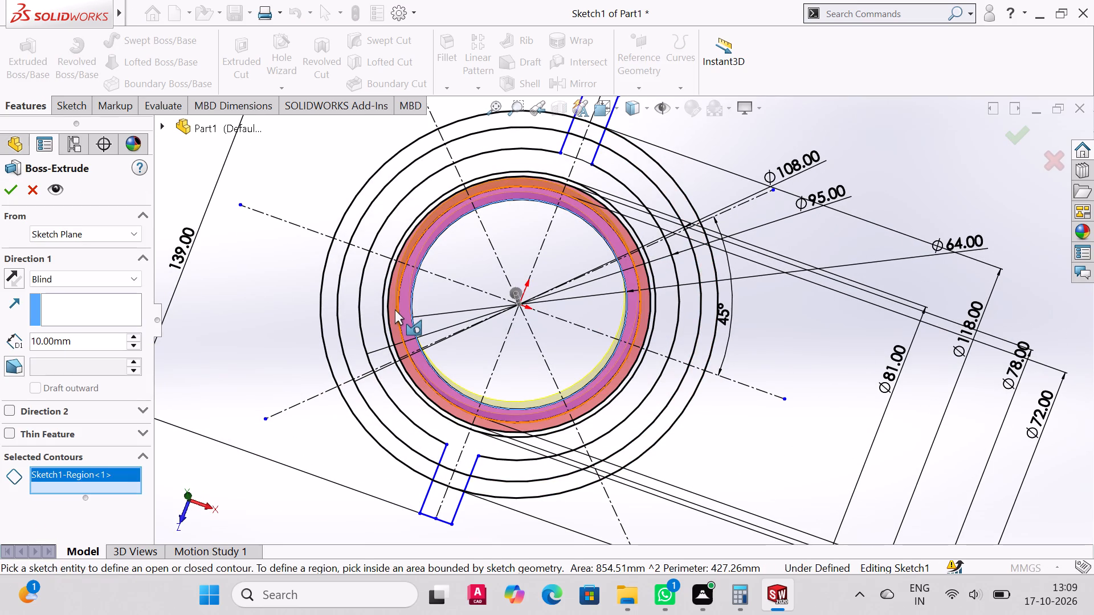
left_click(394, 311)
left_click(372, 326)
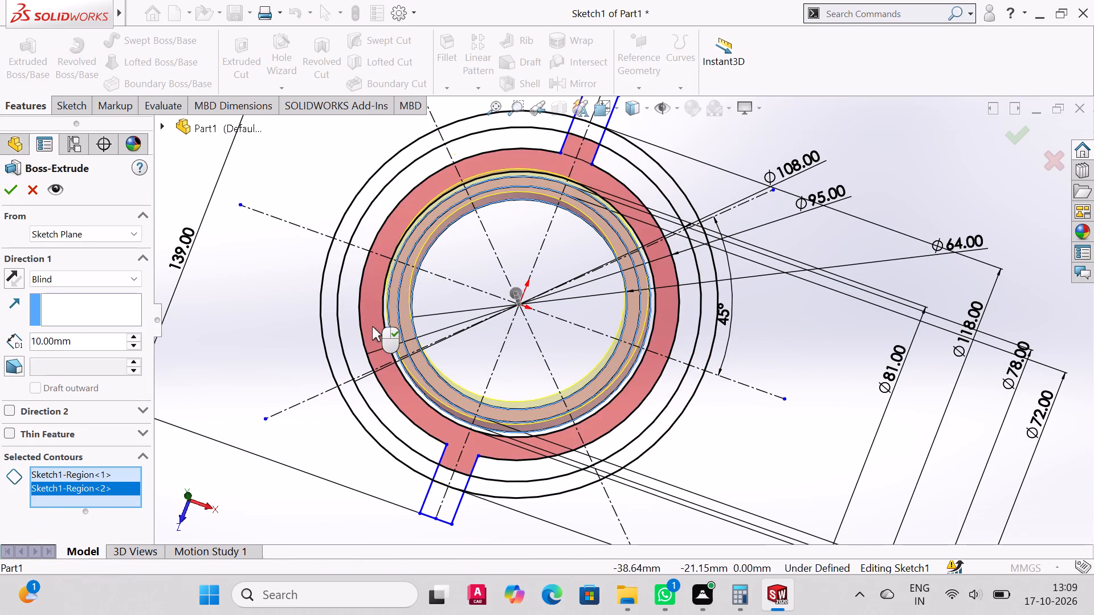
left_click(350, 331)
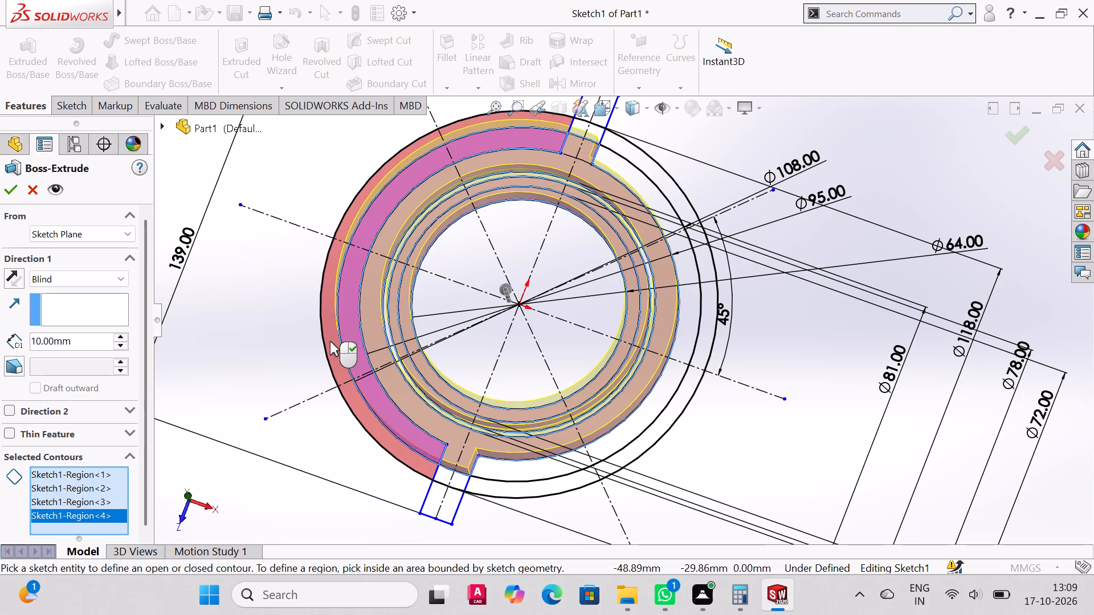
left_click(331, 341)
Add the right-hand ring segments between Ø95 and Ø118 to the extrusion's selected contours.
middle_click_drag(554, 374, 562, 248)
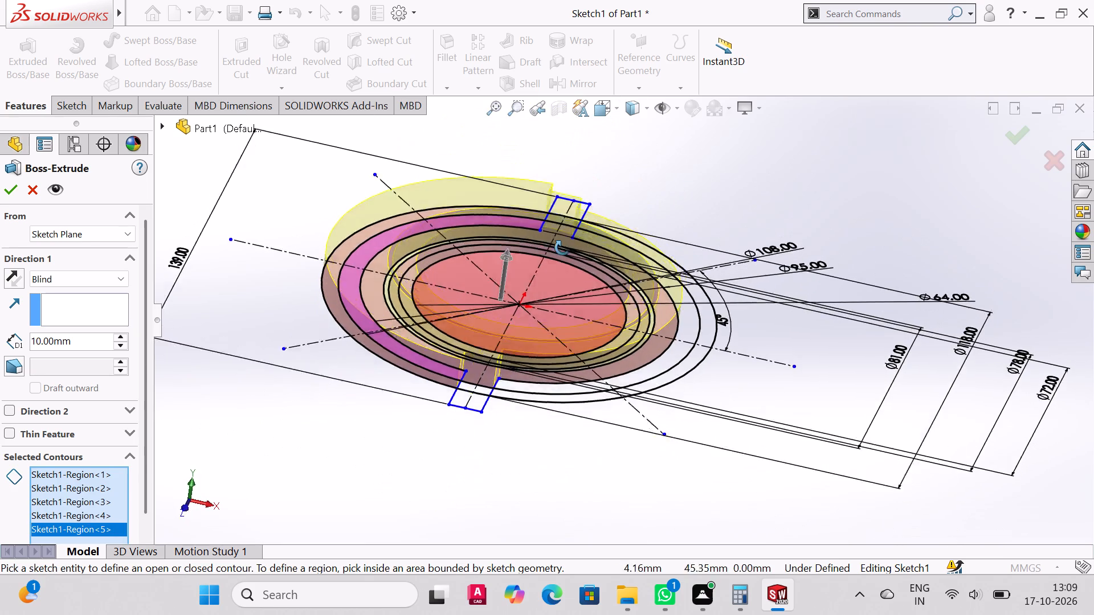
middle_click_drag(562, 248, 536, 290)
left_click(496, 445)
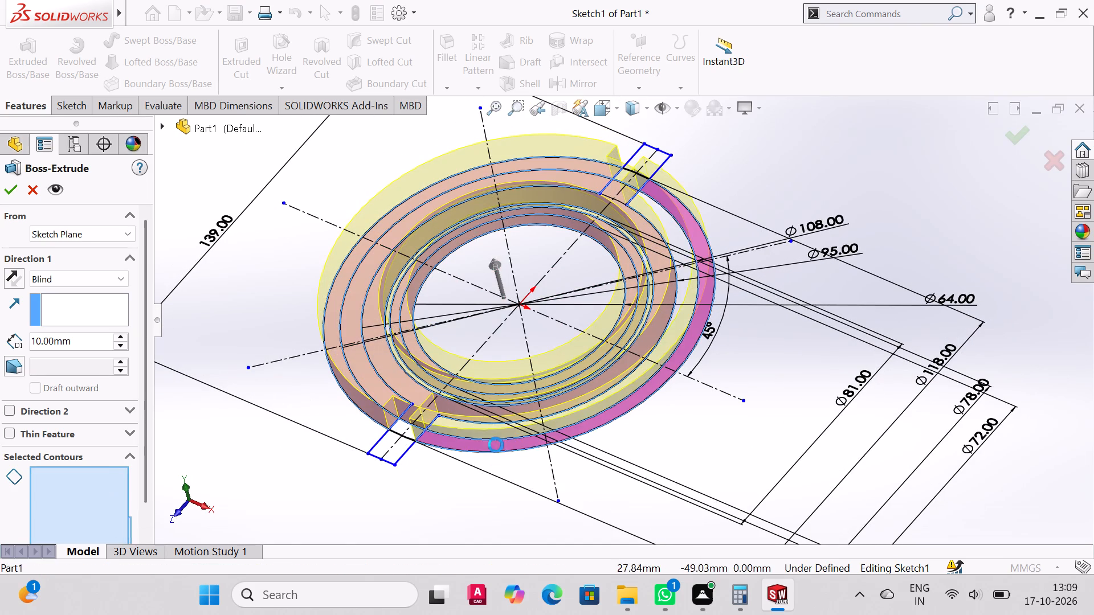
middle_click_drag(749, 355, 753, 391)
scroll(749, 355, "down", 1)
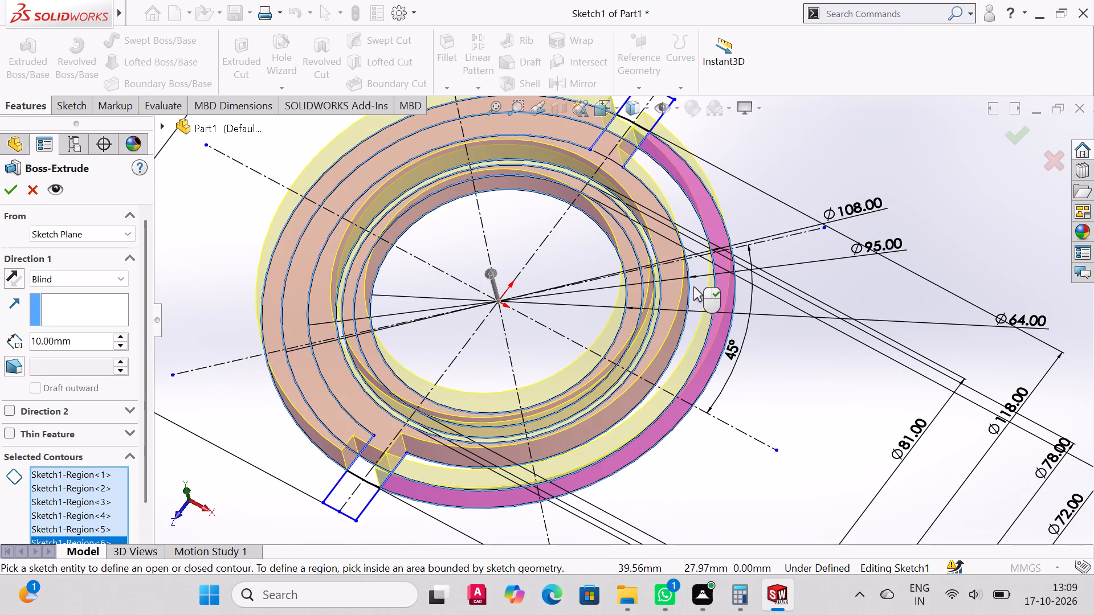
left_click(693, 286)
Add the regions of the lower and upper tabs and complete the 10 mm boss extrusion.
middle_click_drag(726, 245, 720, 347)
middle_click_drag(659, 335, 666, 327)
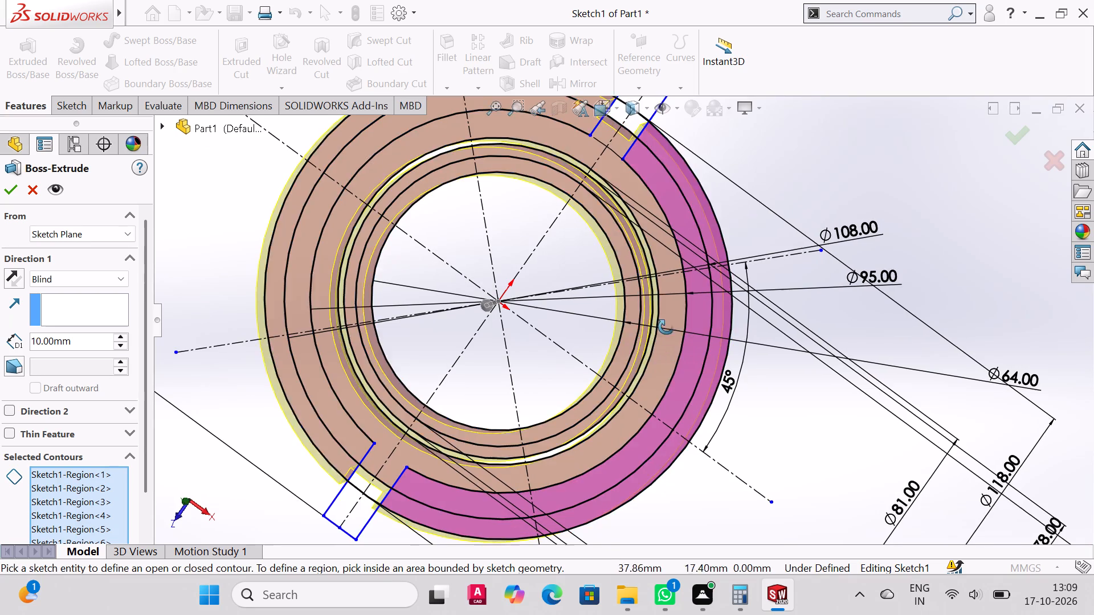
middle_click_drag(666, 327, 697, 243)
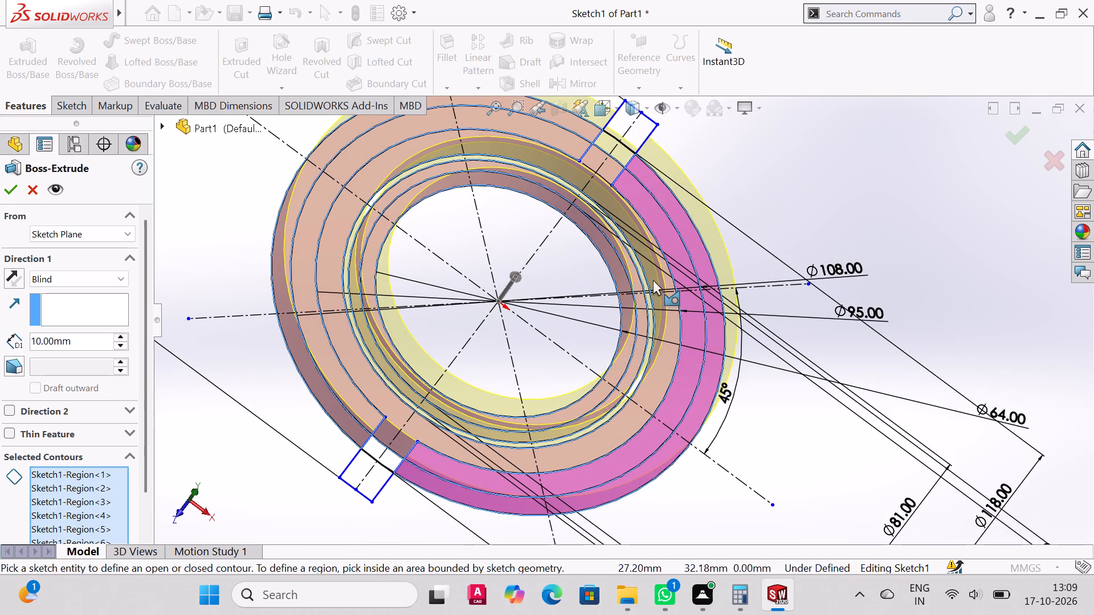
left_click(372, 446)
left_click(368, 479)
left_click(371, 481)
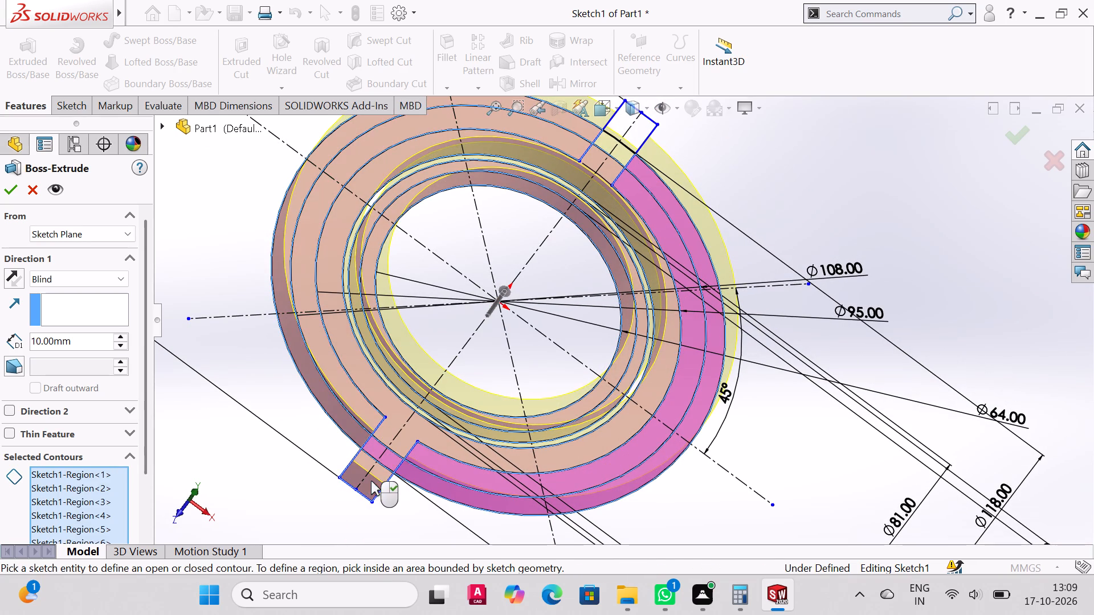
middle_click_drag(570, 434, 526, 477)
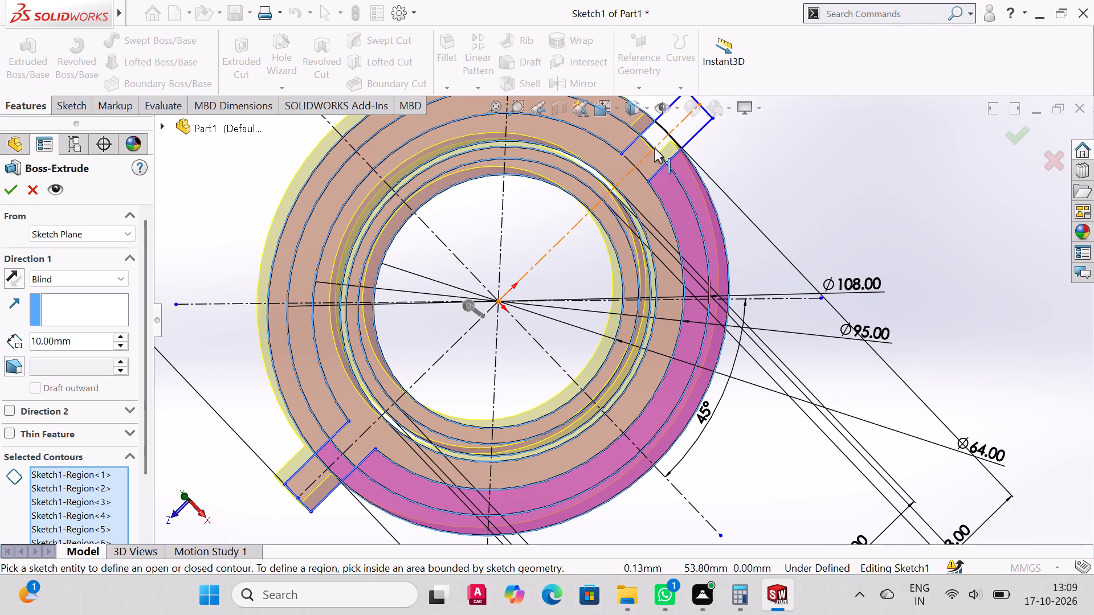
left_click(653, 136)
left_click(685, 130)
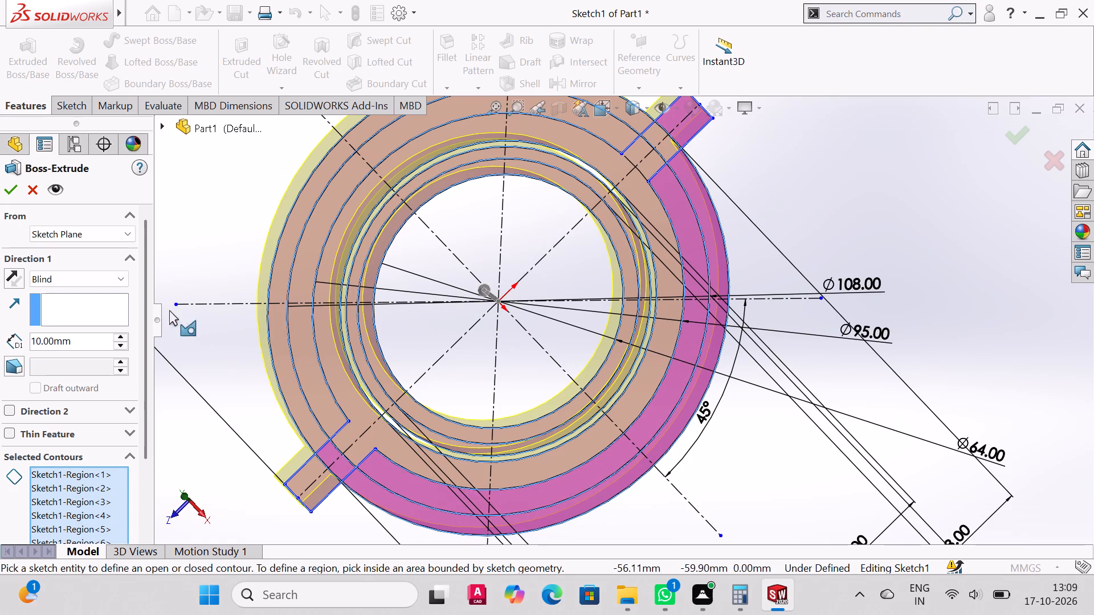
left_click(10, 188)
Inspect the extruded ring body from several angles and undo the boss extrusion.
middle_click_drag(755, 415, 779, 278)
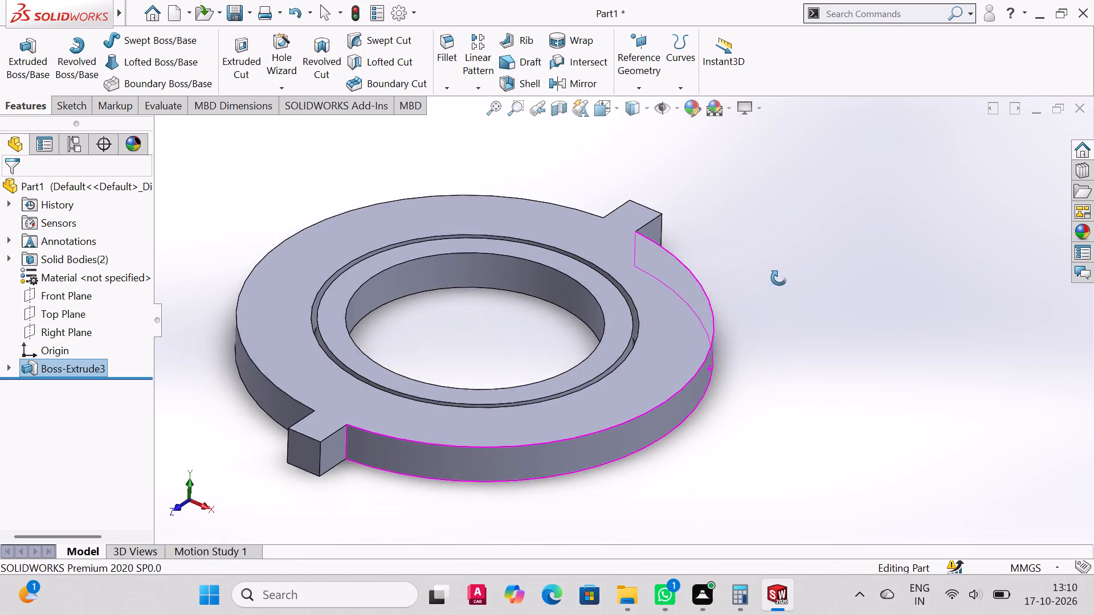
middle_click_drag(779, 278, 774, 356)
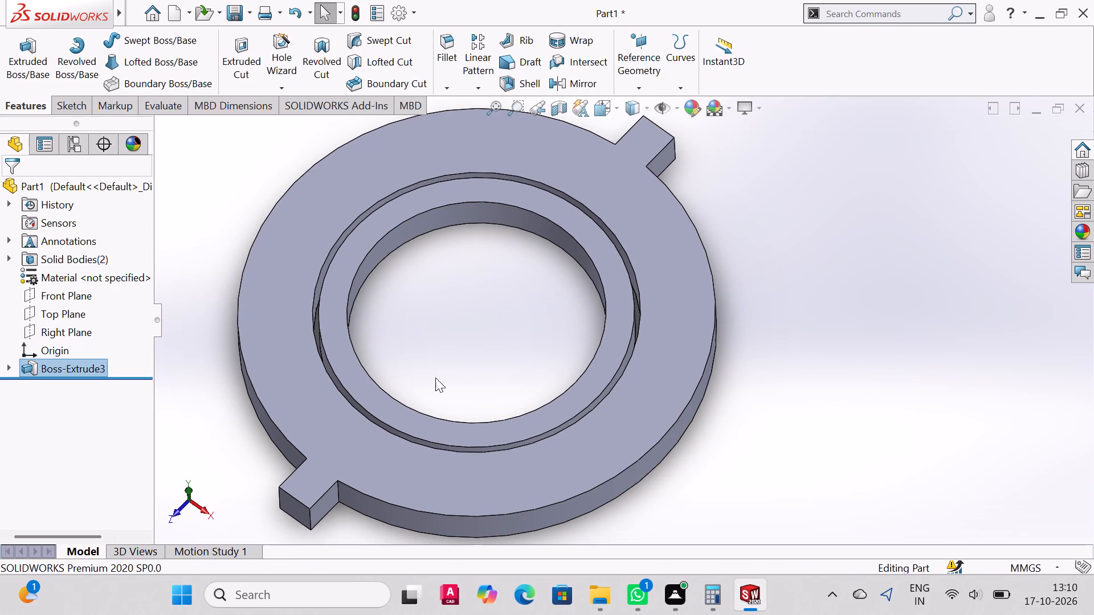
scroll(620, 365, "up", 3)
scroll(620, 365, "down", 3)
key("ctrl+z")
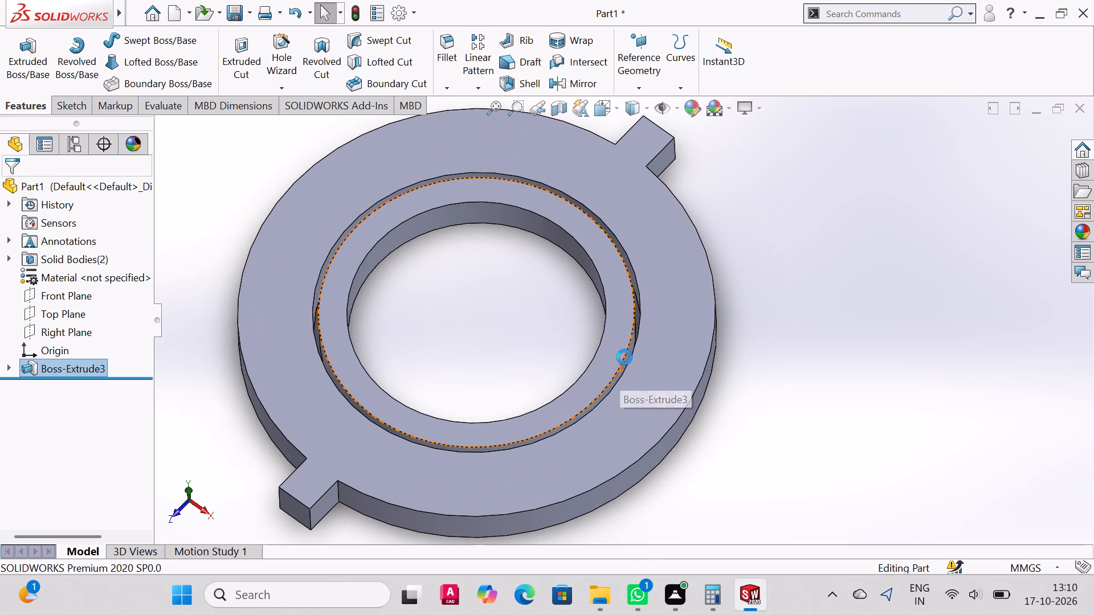
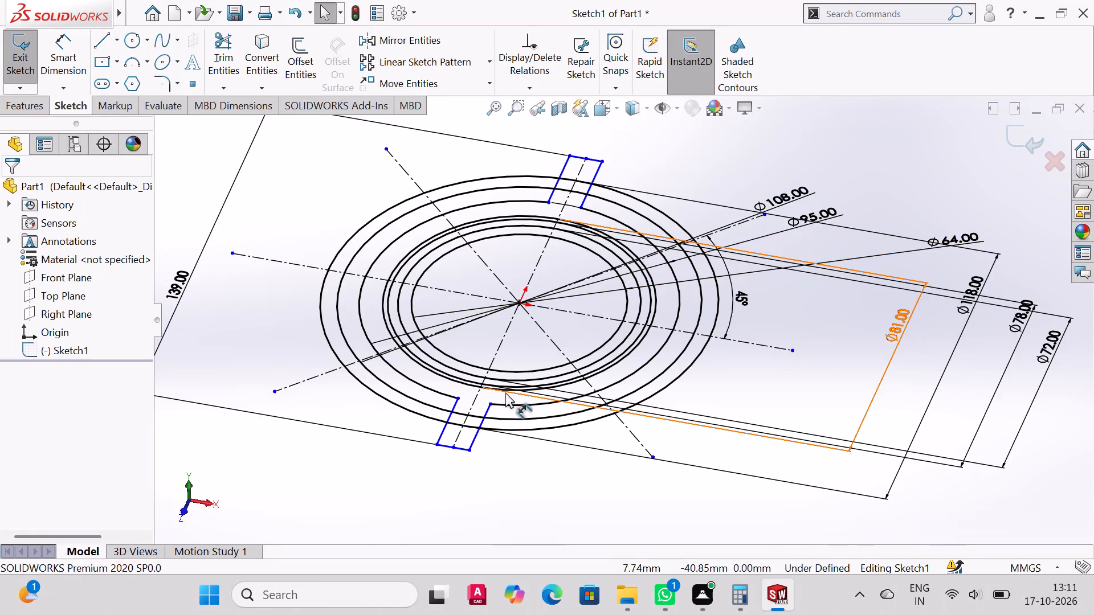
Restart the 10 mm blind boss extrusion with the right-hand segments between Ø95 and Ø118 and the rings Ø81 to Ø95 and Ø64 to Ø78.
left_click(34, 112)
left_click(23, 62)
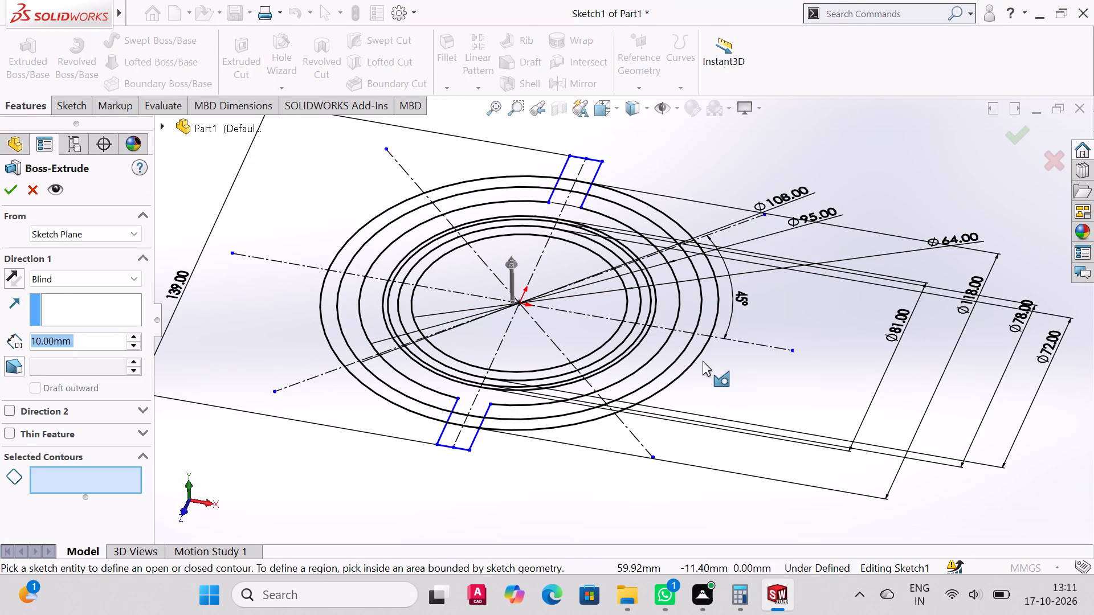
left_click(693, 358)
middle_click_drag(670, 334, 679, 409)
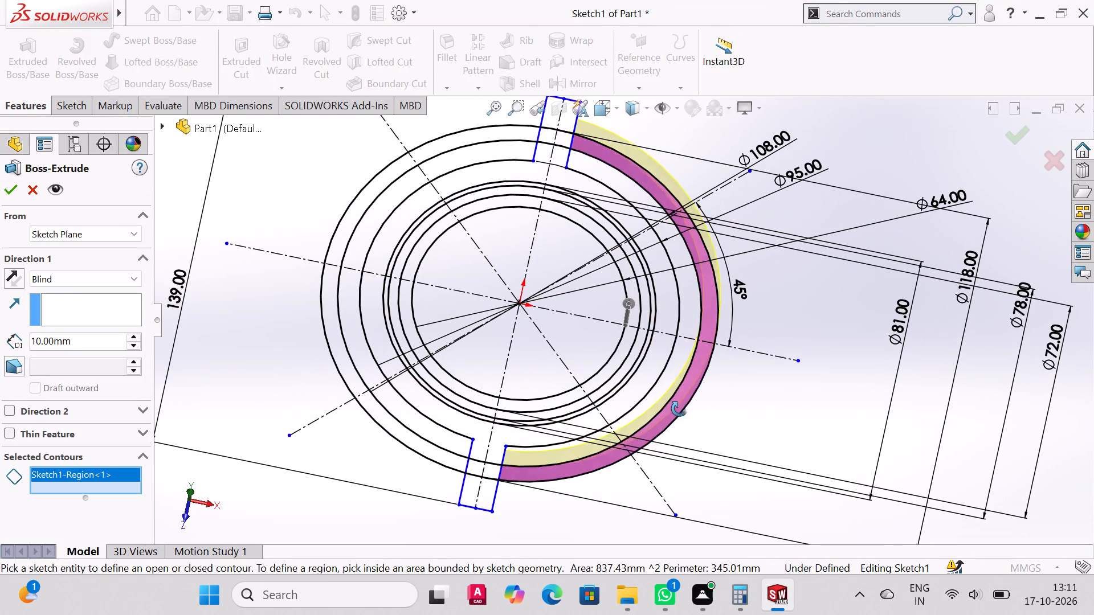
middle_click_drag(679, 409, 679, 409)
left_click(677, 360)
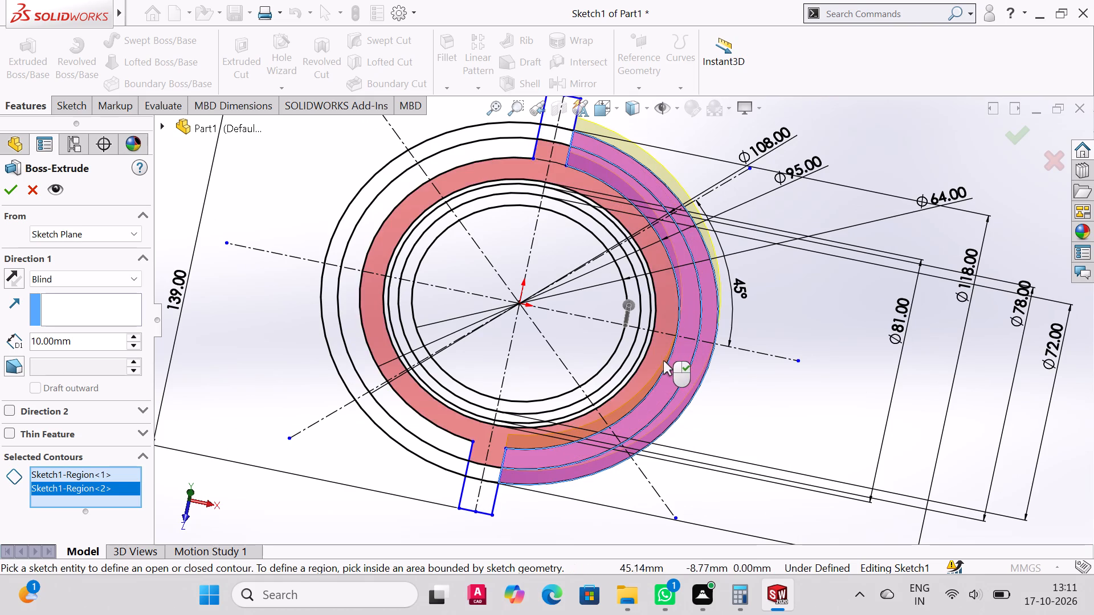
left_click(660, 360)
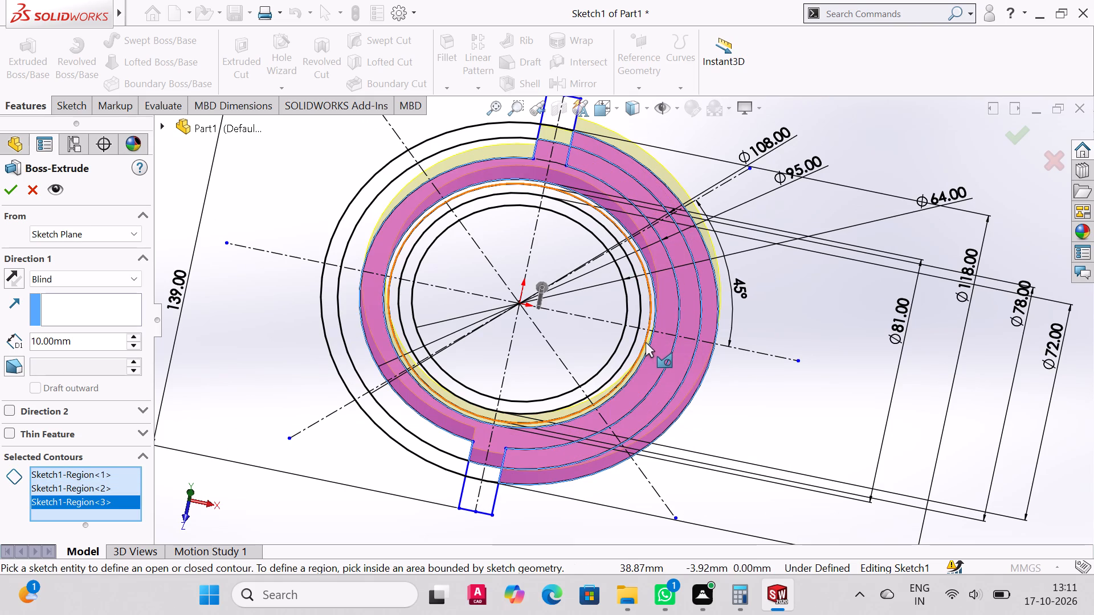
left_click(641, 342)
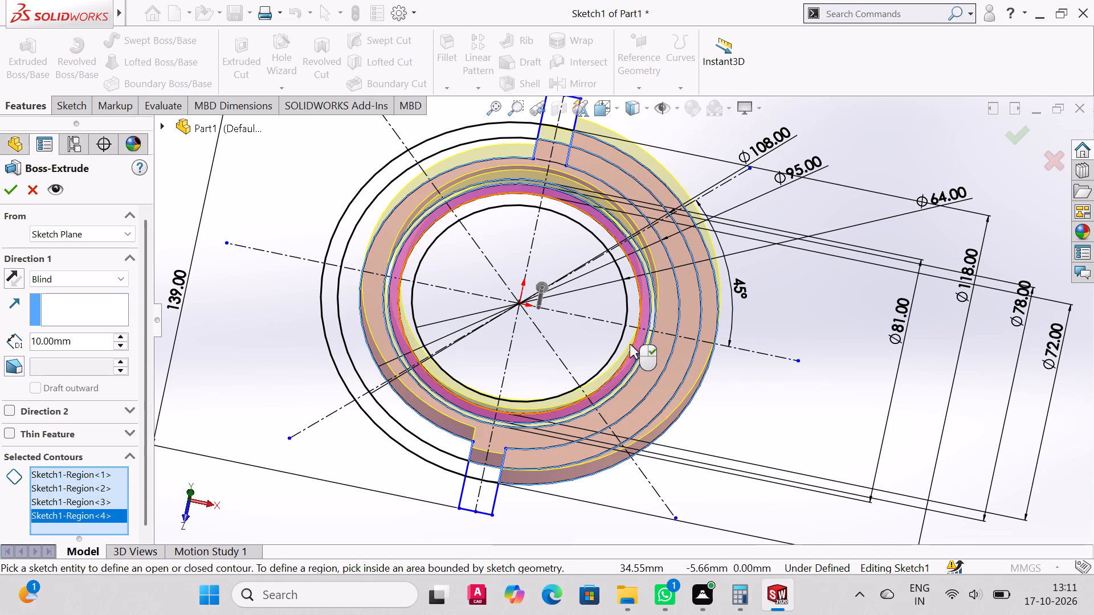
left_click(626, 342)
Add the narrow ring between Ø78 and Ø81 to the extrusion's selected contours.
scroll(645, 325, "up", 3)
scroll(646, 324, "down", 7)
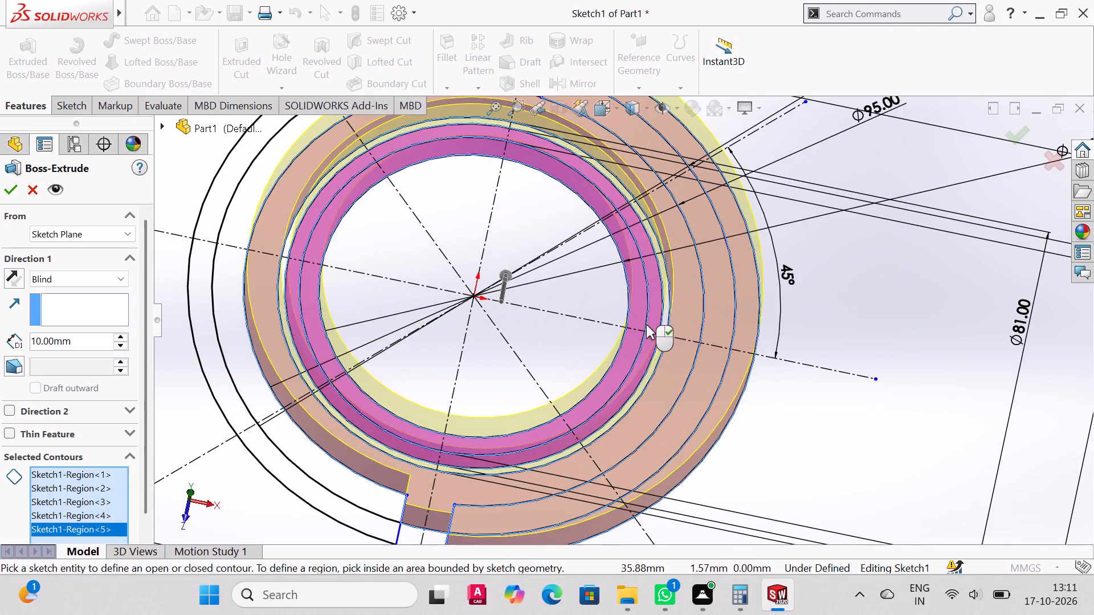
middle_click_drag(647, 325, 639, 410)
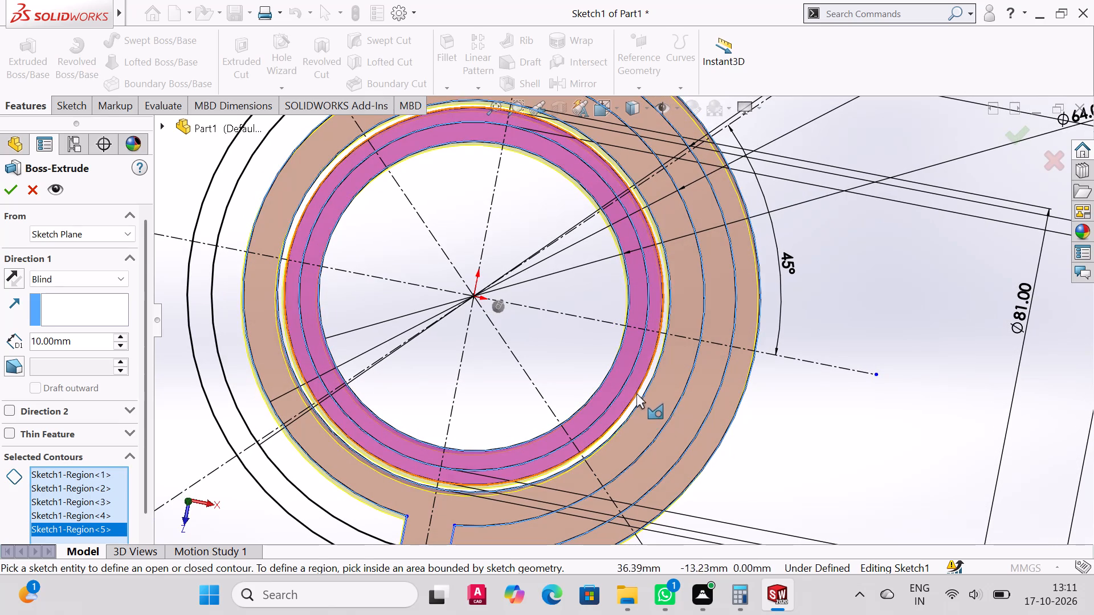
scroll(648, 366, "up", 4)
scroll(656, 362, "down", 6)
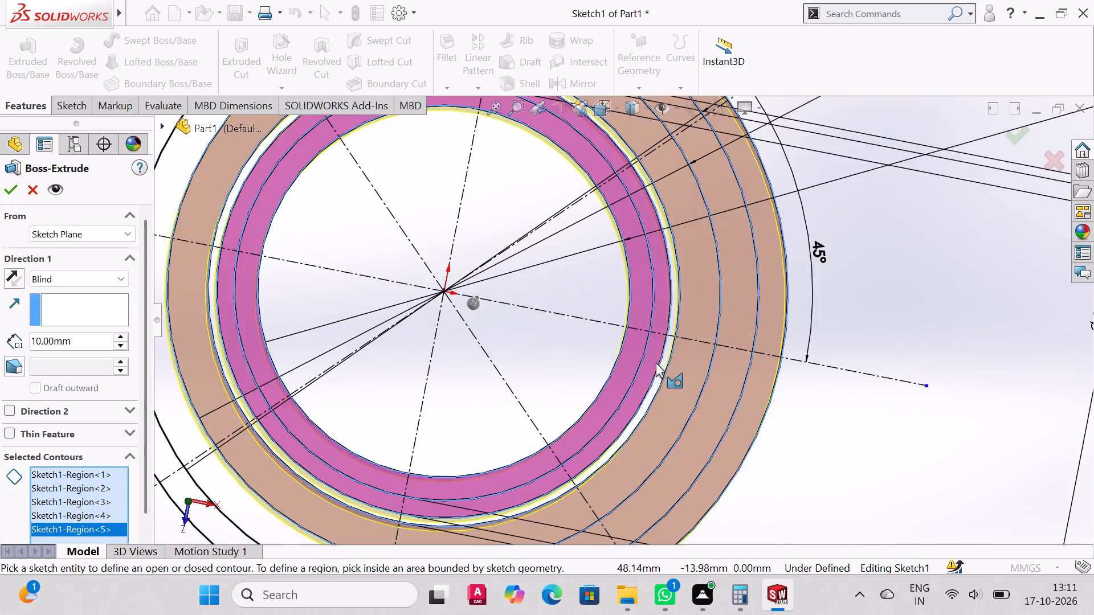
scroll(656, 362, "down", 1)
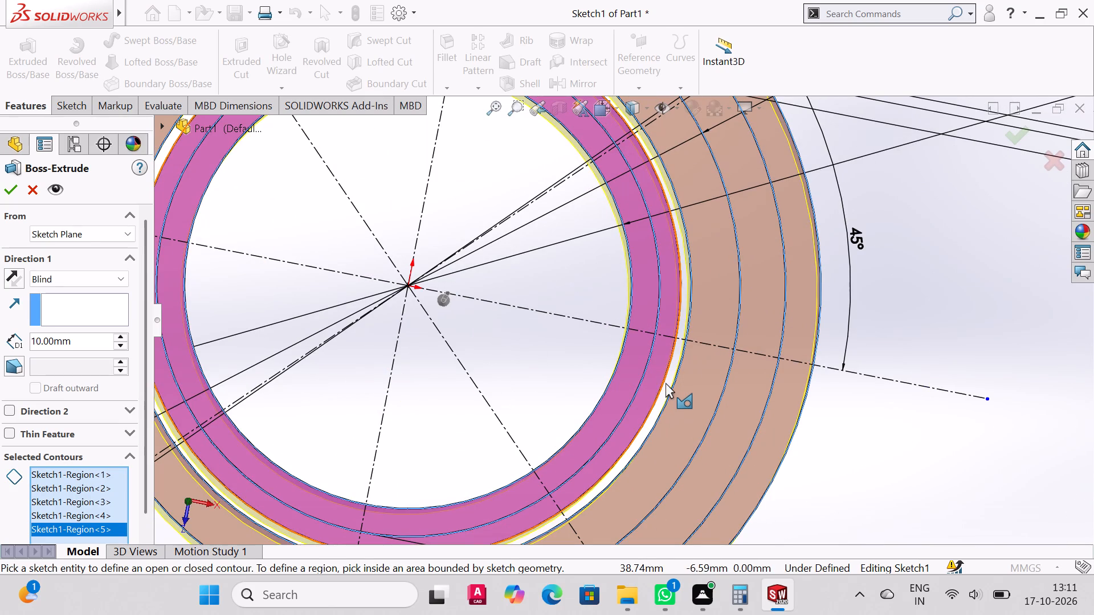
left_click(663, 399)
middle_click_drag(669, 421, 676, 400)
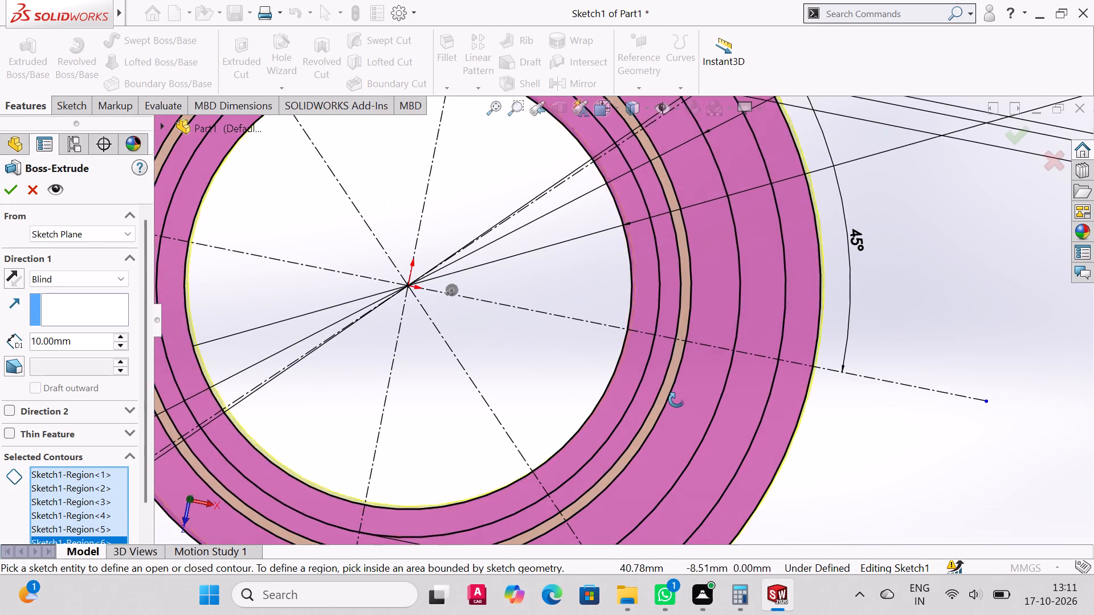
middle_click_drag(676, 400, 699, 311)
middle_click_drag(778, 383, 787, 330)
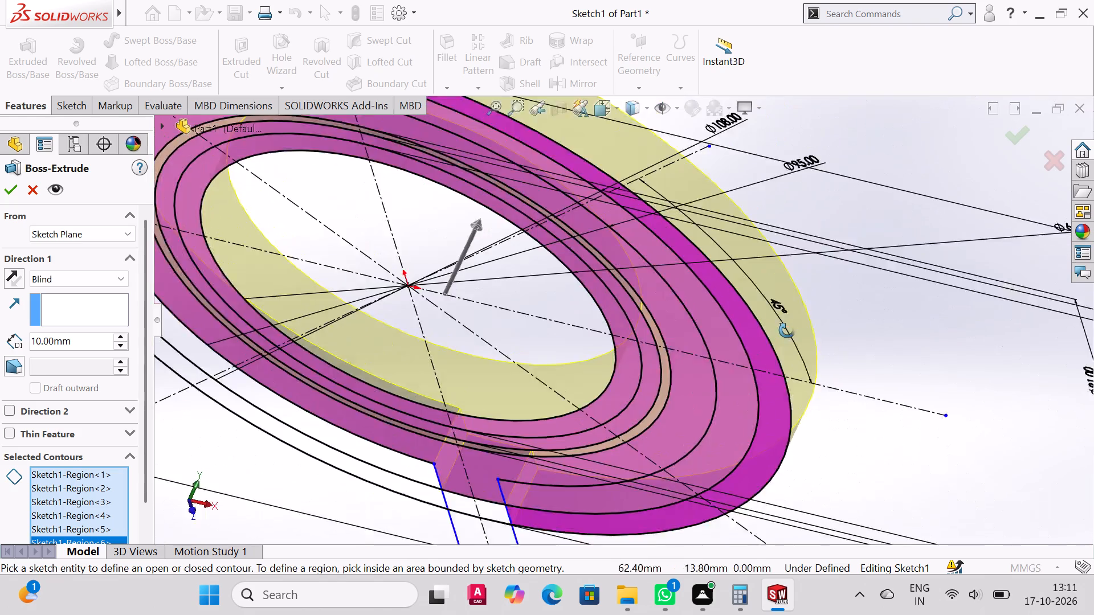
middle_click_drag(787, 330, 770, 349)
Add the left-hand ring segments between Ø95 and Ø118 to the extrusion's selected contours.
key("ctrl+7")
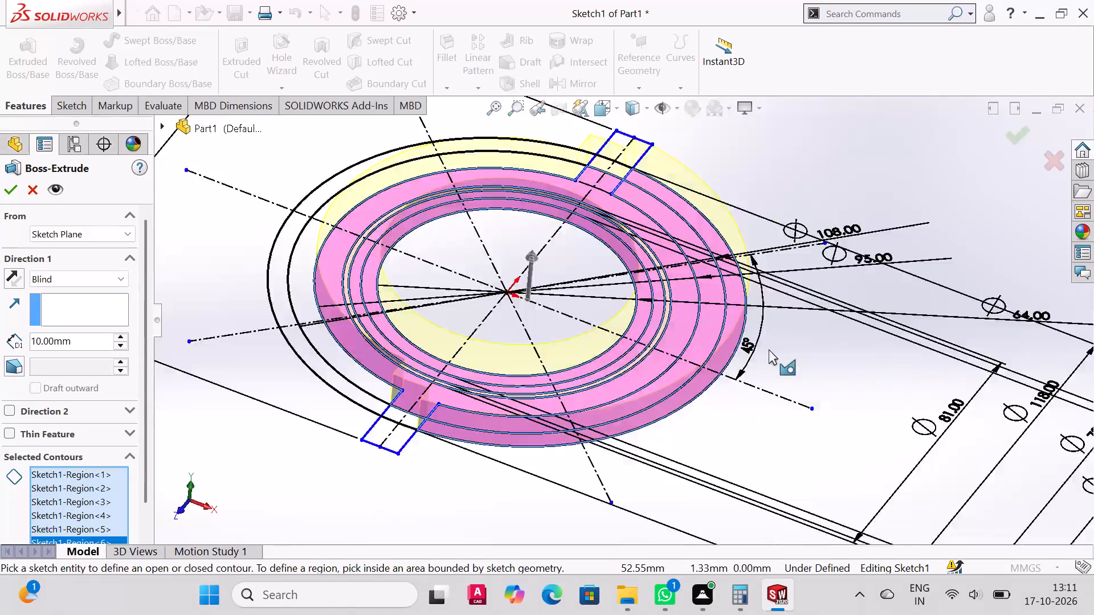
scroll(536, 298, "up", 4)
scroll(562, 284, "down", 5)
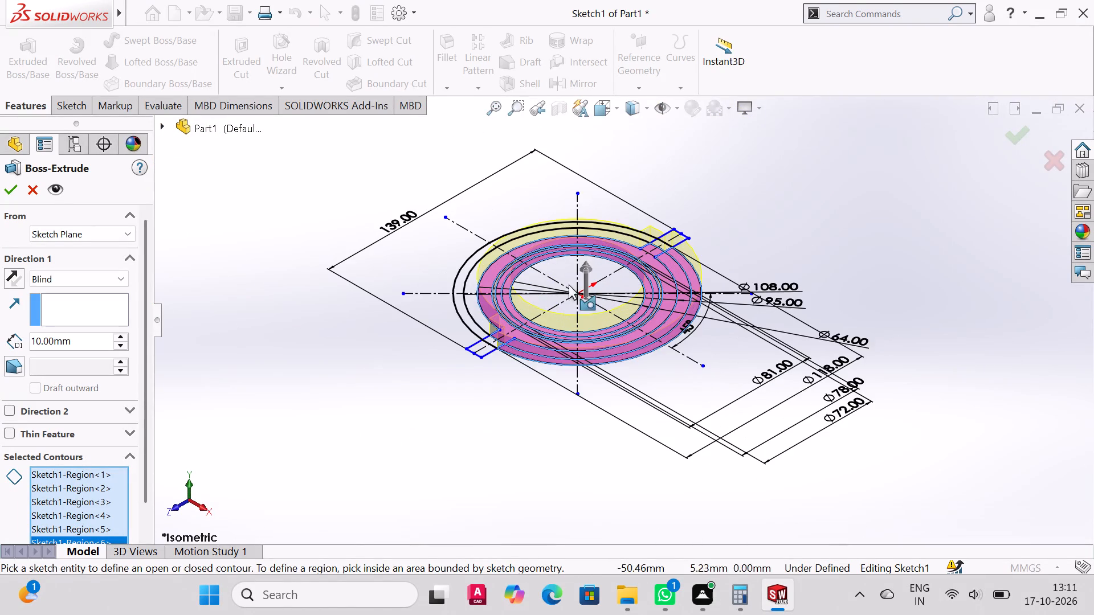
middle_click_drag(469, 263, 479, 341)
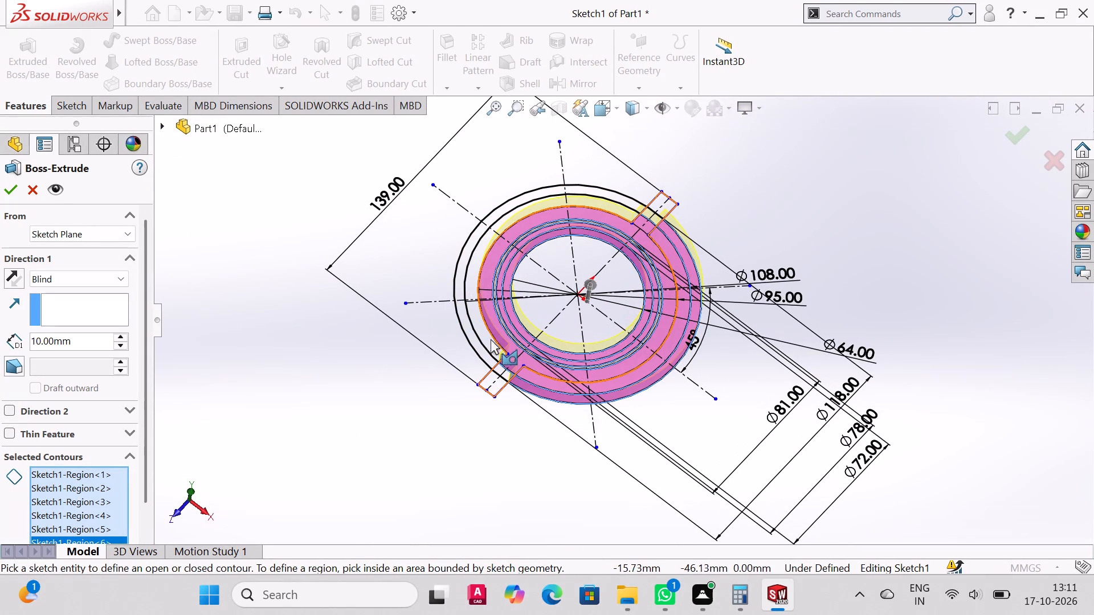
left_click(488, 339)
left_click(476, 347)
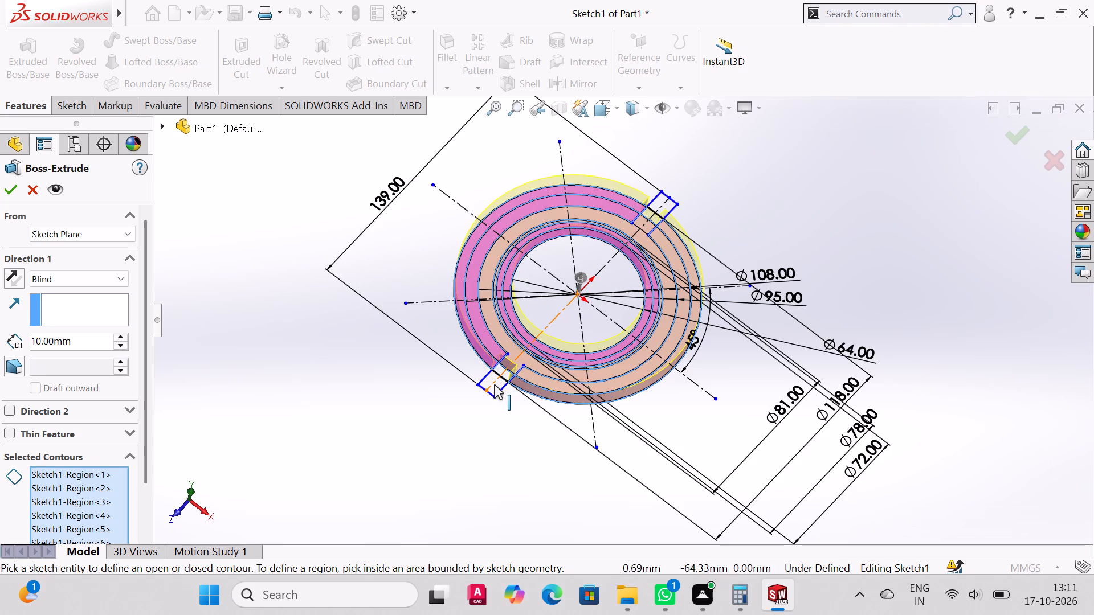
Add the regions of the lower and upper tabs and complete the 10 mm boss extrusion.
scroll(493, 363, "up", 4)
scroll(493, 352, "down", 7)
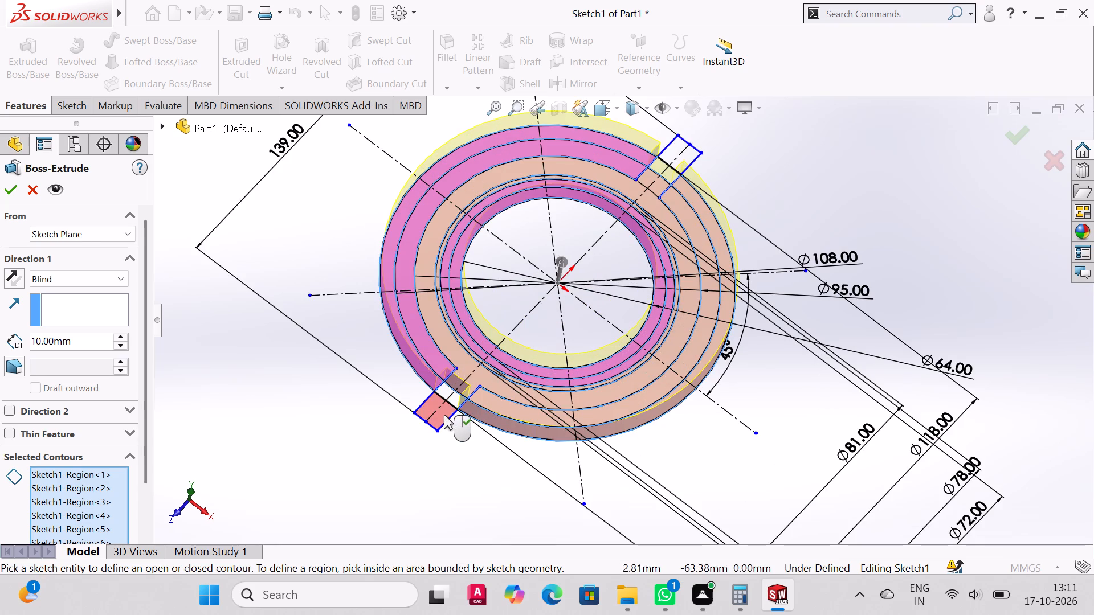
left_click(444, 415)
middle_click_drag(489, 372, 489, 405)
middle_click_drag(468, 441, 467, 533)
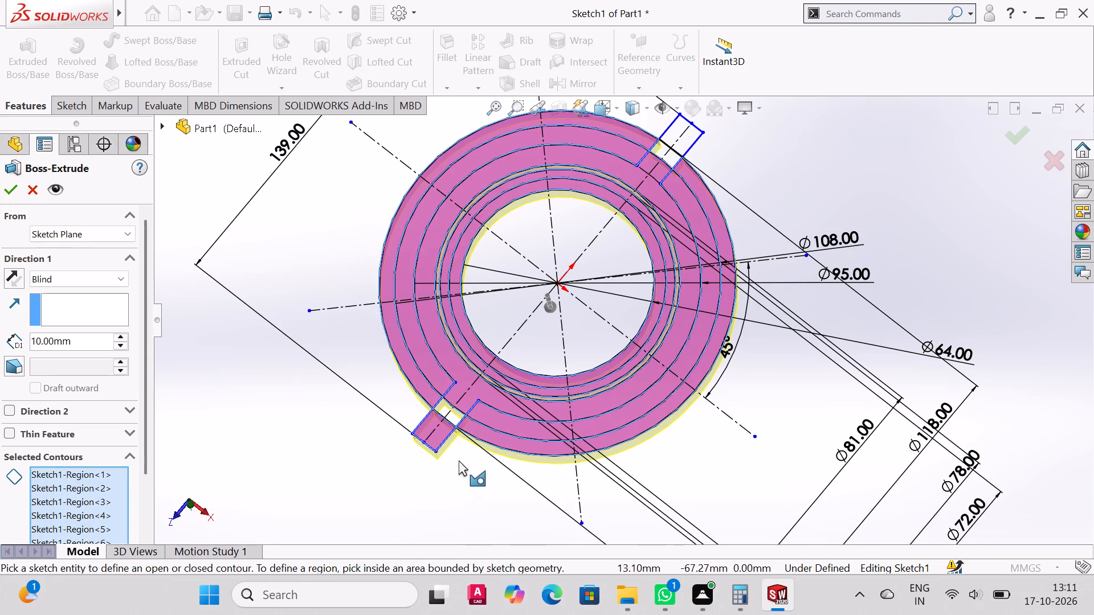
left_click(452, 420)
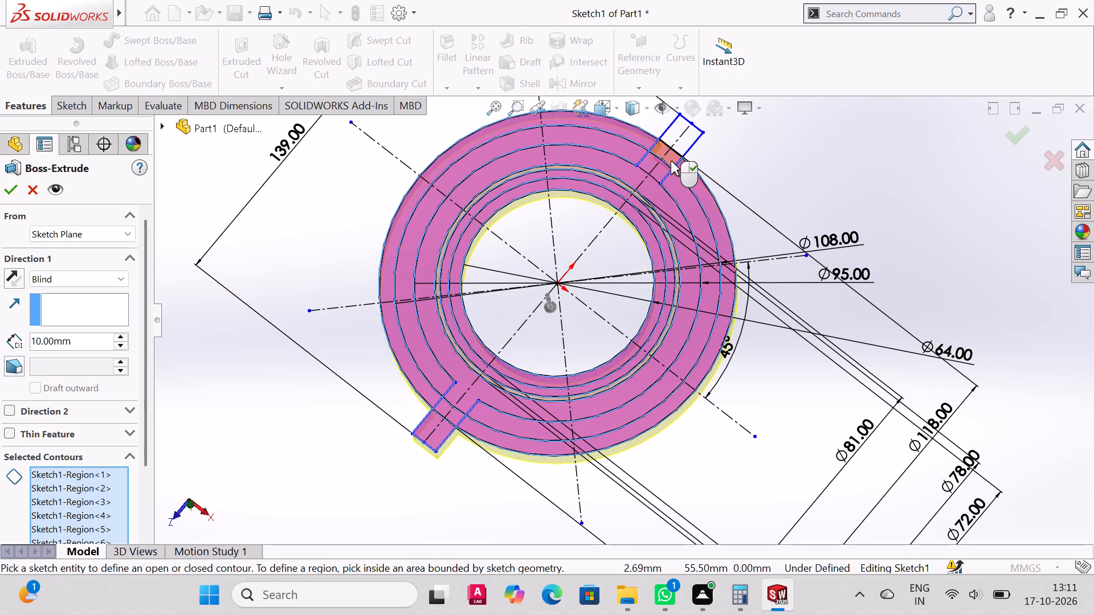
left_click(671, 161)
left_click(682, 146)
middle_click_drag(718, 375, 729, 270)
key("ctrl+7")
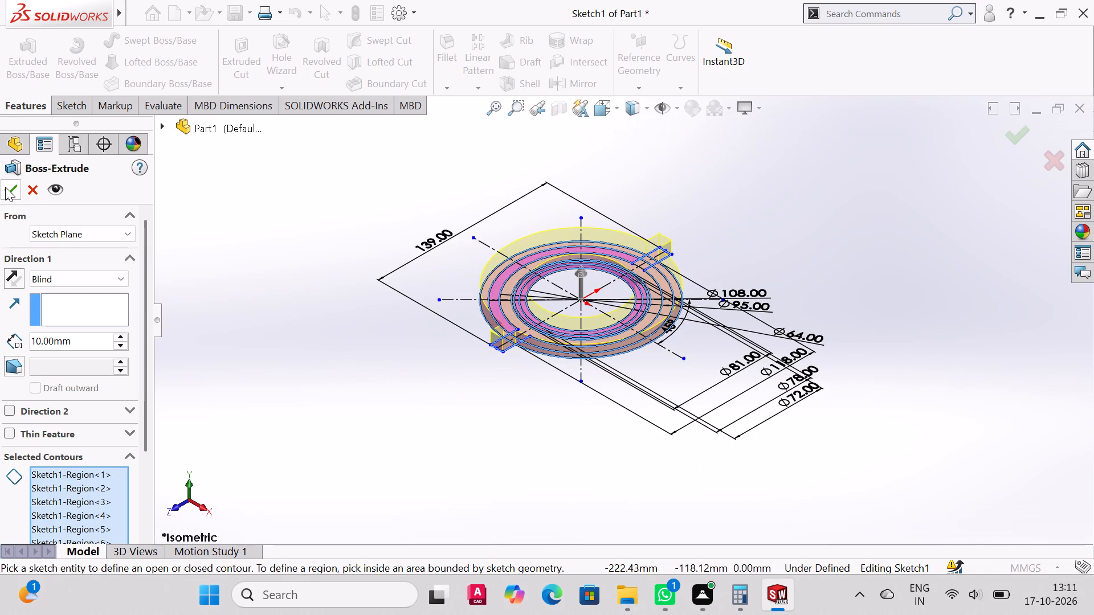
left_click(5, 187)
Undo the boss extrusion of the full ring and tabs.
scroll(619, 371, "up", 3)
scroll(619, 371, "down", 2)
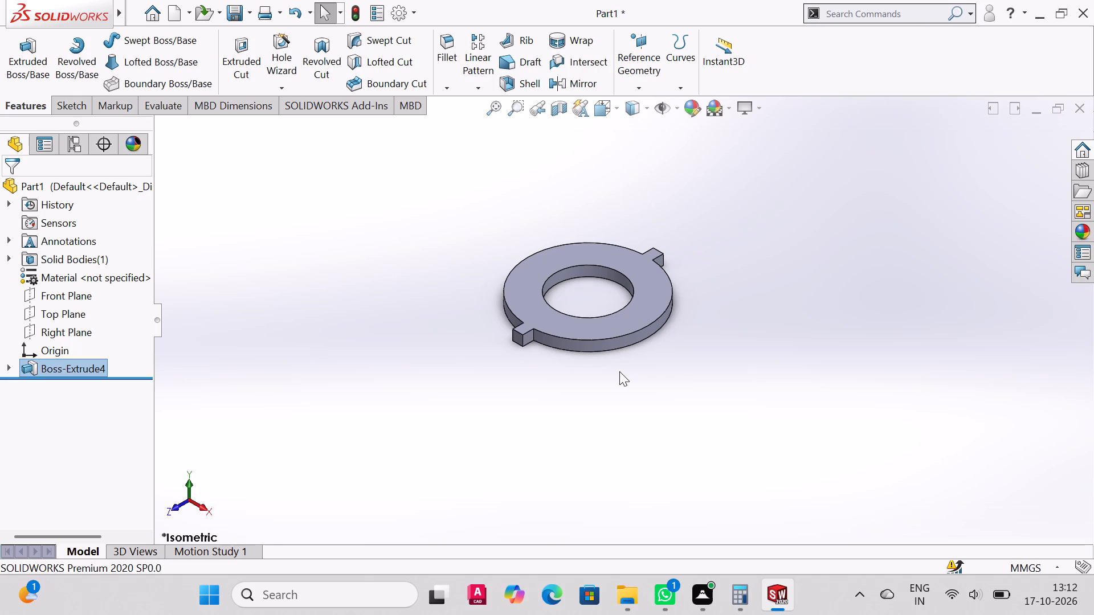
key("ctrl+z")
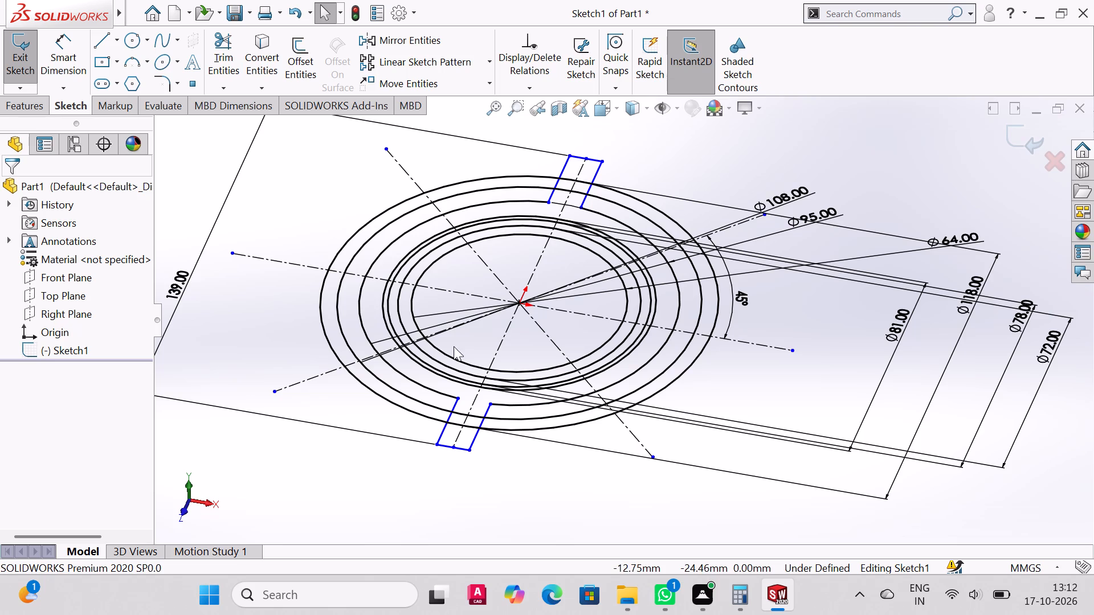
Extrude only the innermost ring region between Ø64 and Ø72 as a blind boss 40 mm deep.
left_click(15, 112)
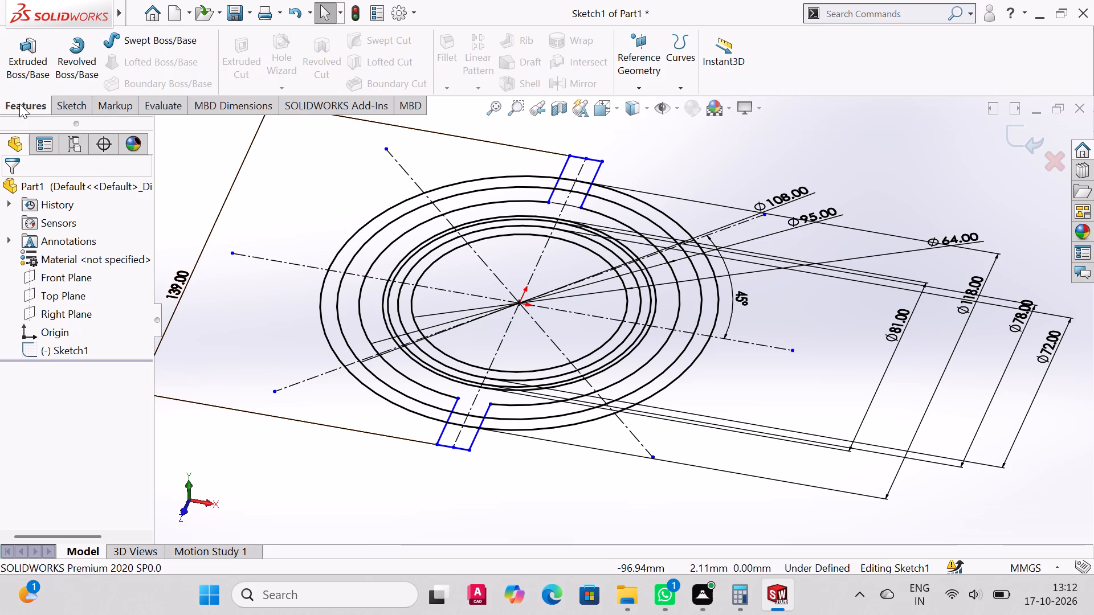
left_click(27, 70)
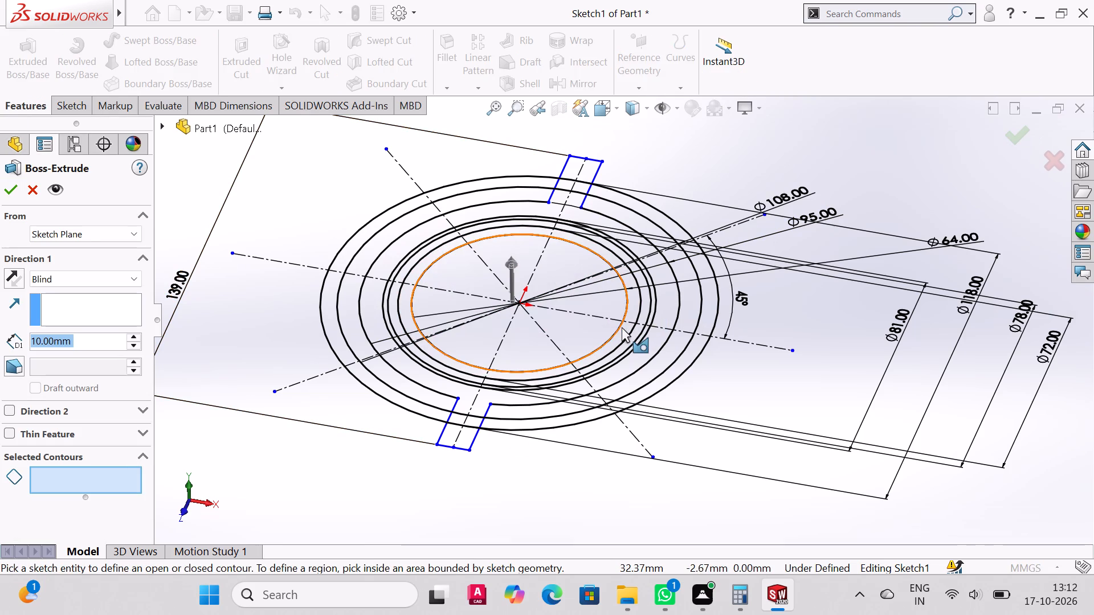
left_click(626, 329)
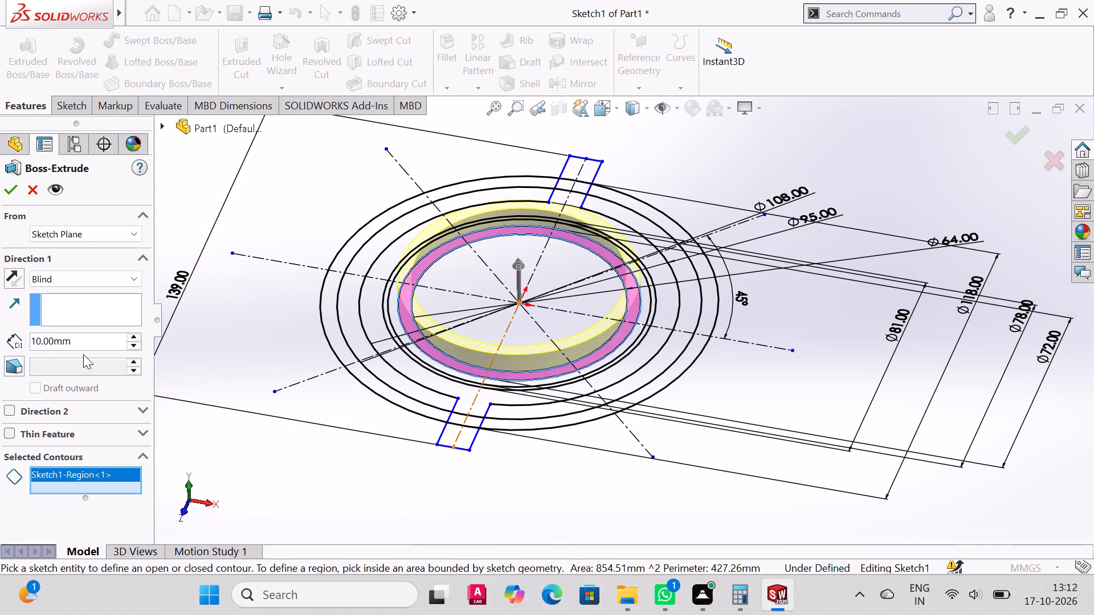
left_click_drag(93, 347, 0, 370)
type("40")
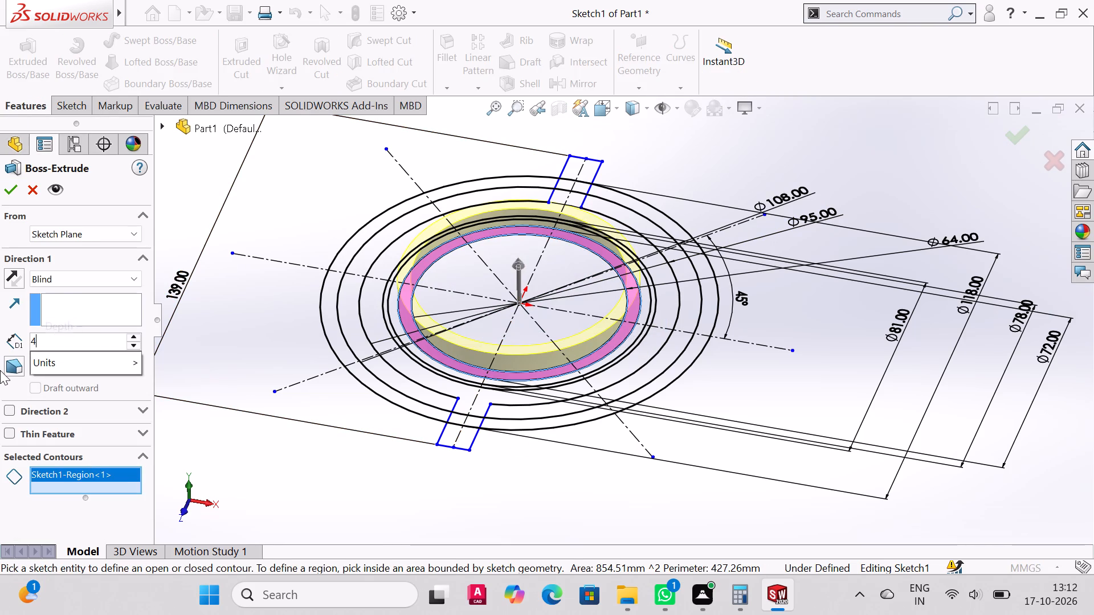
key("Return")
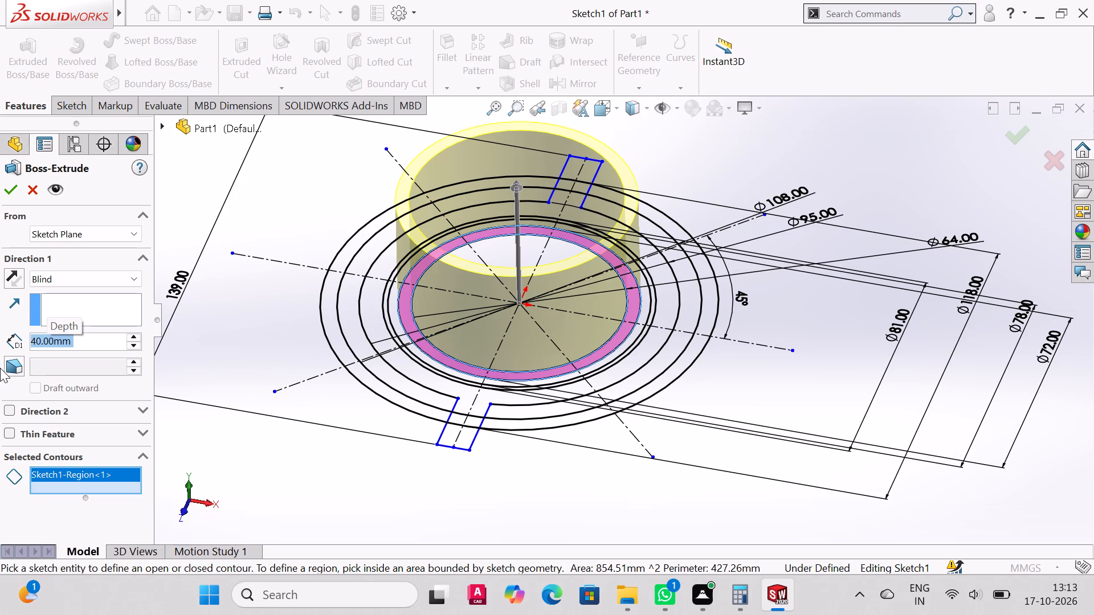
left_click(14, 195)
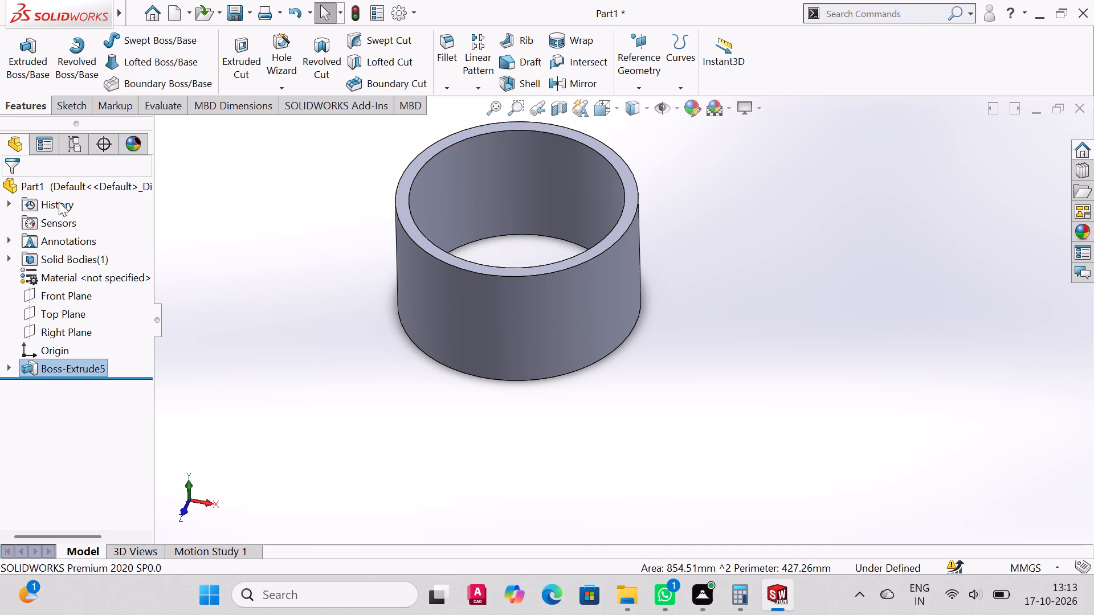
Start a blind boss extrusion 22 mm deep from the base sketch, selecting the wide ring with tab stubs and the ring bordering the central cylinder.
left_click(14, 373)
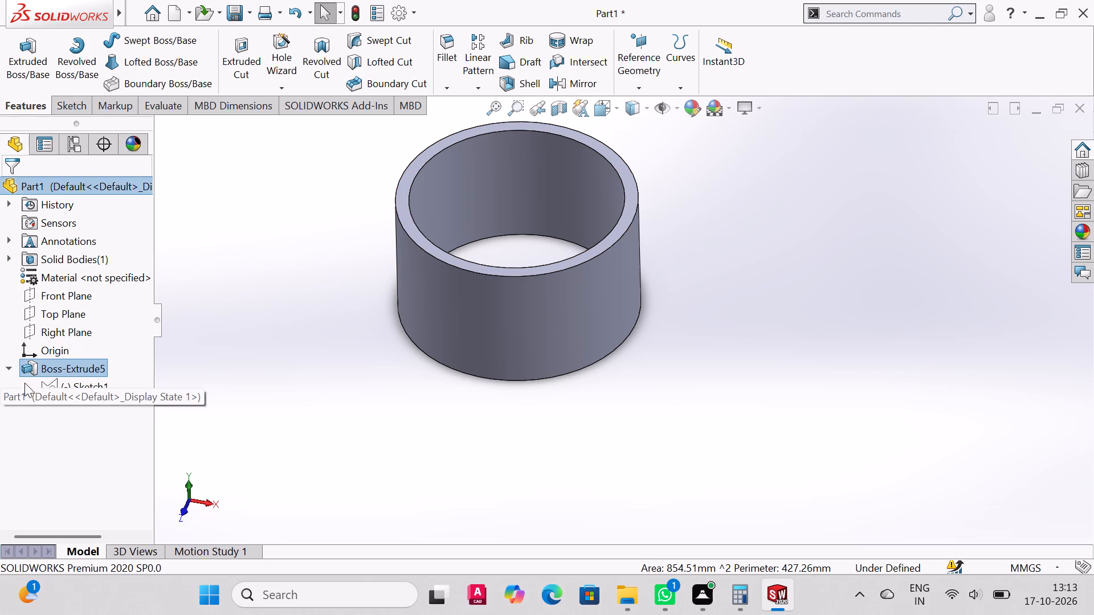
left_click(47, 384)
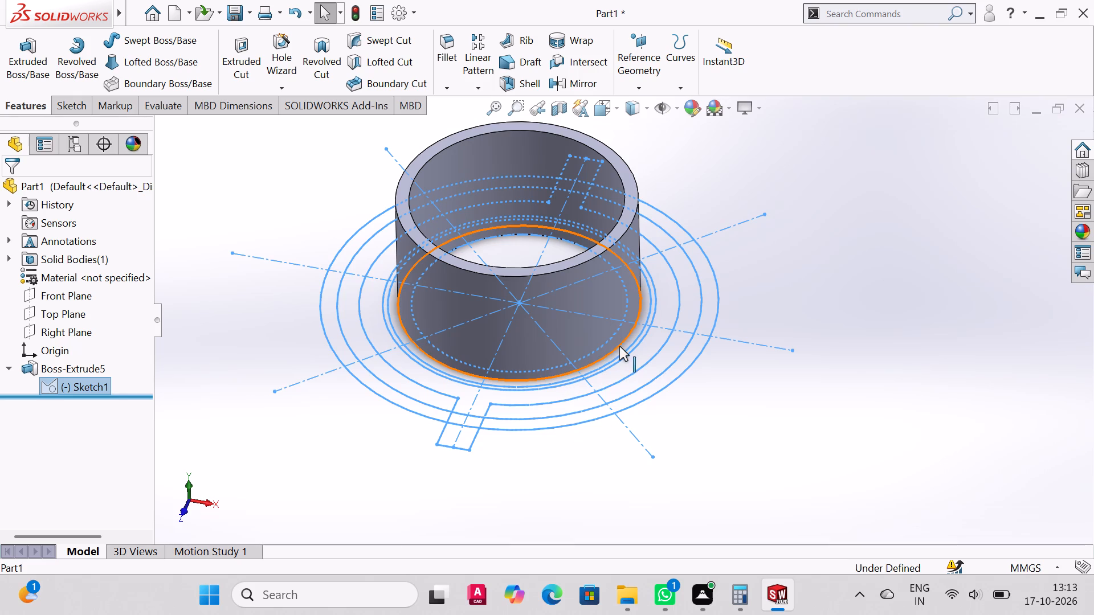
middle_click_drag(616, 356, 617, 389)
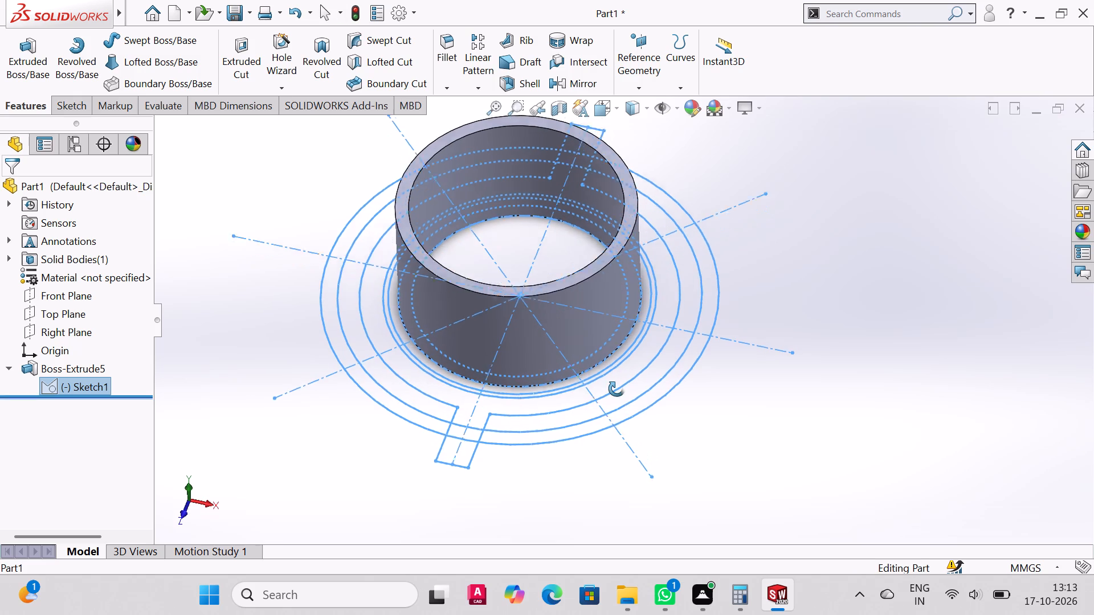
middle_click_drag(617, 389, 617, 391)
left_click(22, 70)
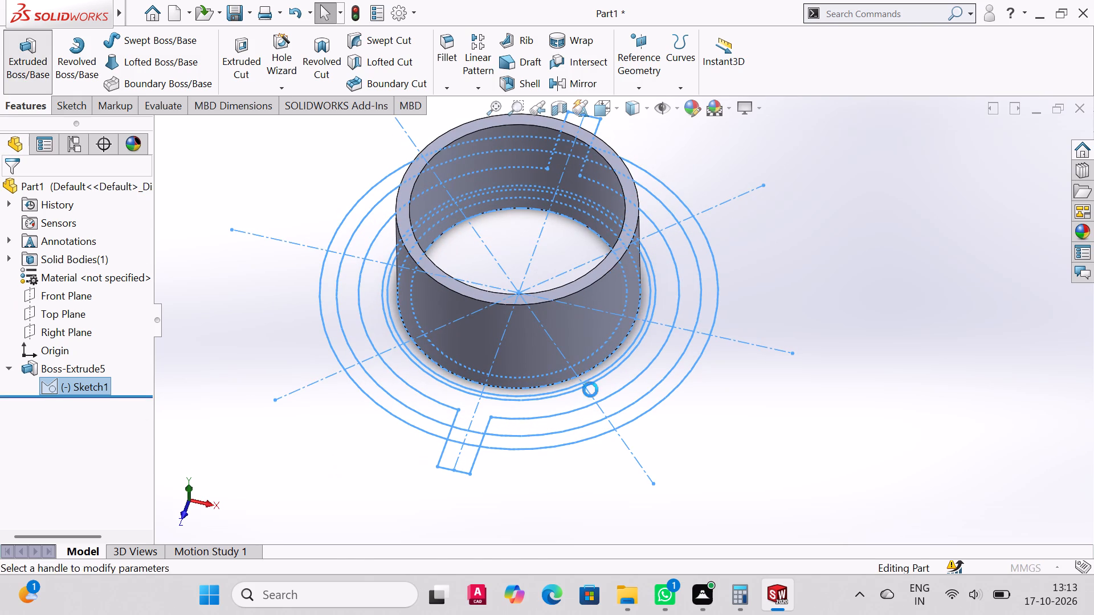
left_click(625, 372)
middle_click_drag(650, 331, 647, 373)
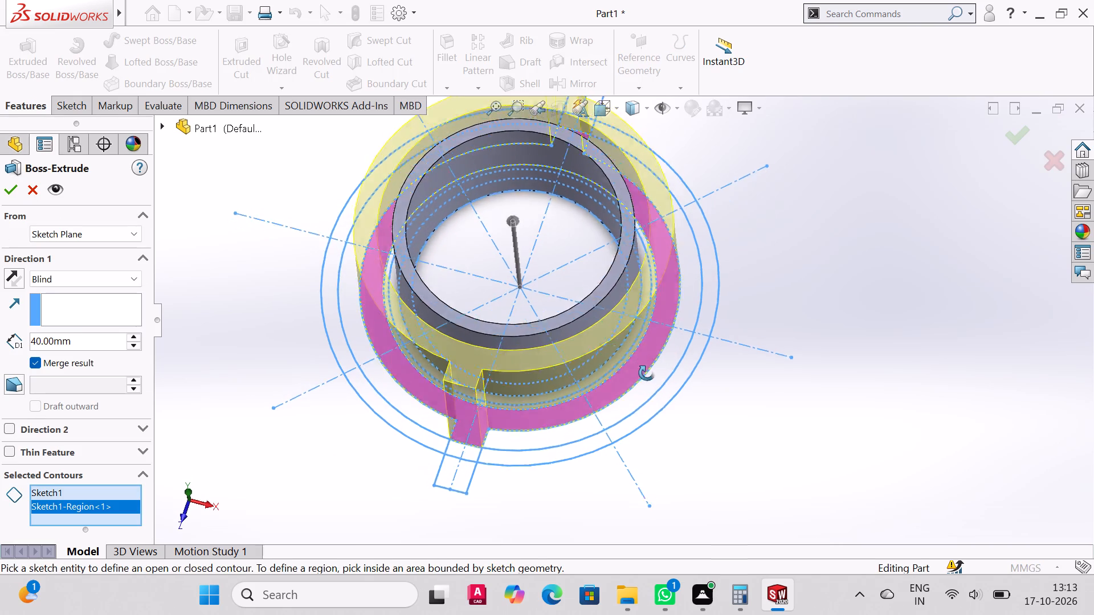
middle_click_drag(647, 373, 647, 454)
left_click(629, 345)
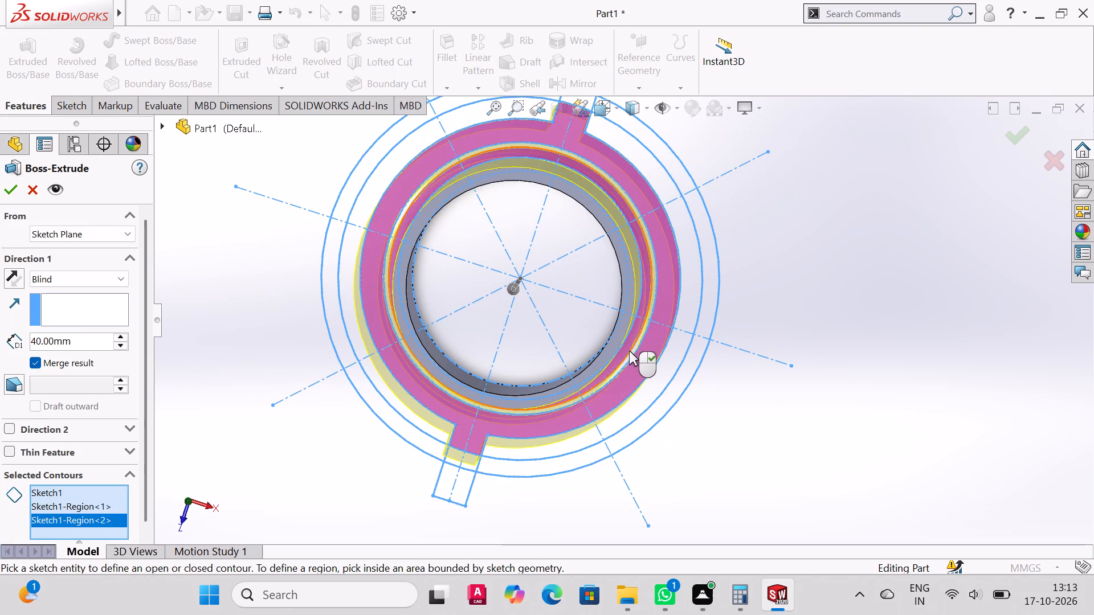
middle_click_drag(677, 351, 690, 311)
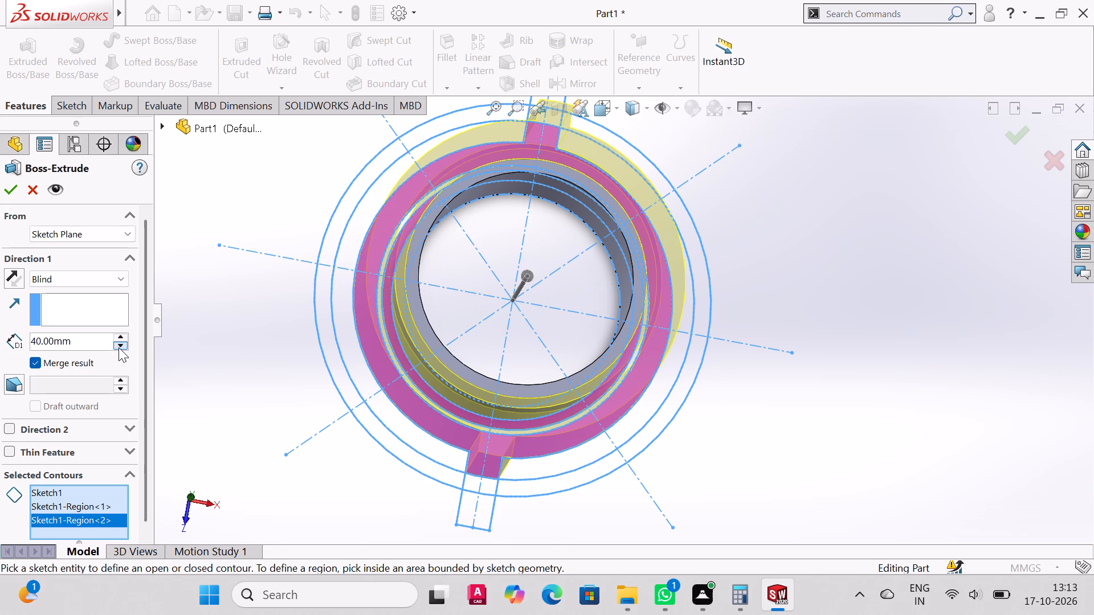
left_click_drag(84, 339, 0, 373)
type("22")
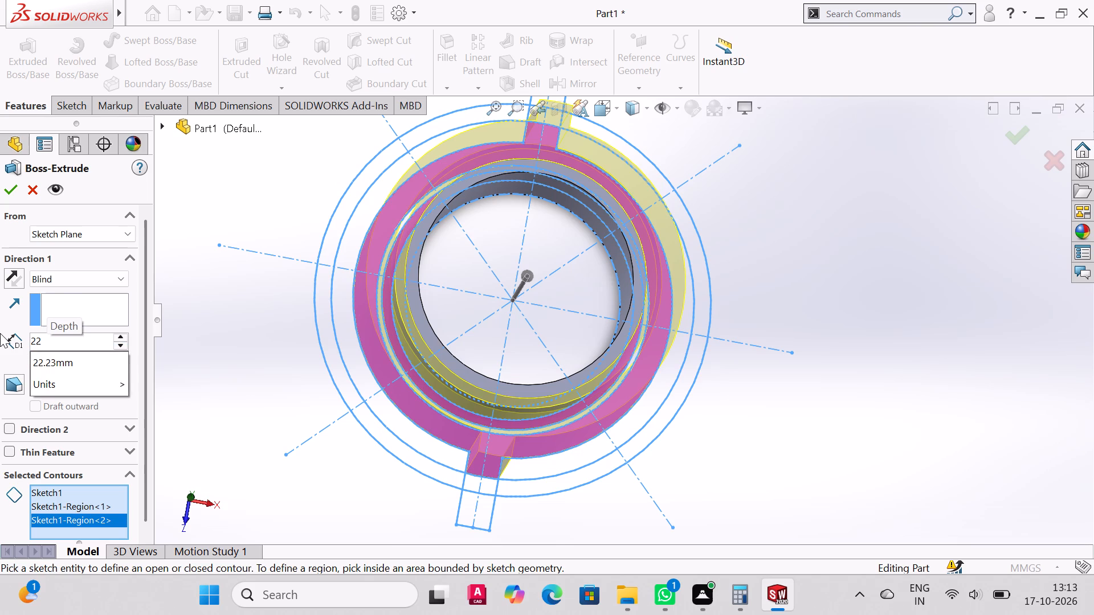
key("Return")
Add the thin ring region between the two selected rings and complete the 22 mm boss extrusion.
middle_click_drag(584, 431, 557, 516)
middle_click_drag(558, 512, 585, 445)
middle_click_drag(579, 407, 572, 445)
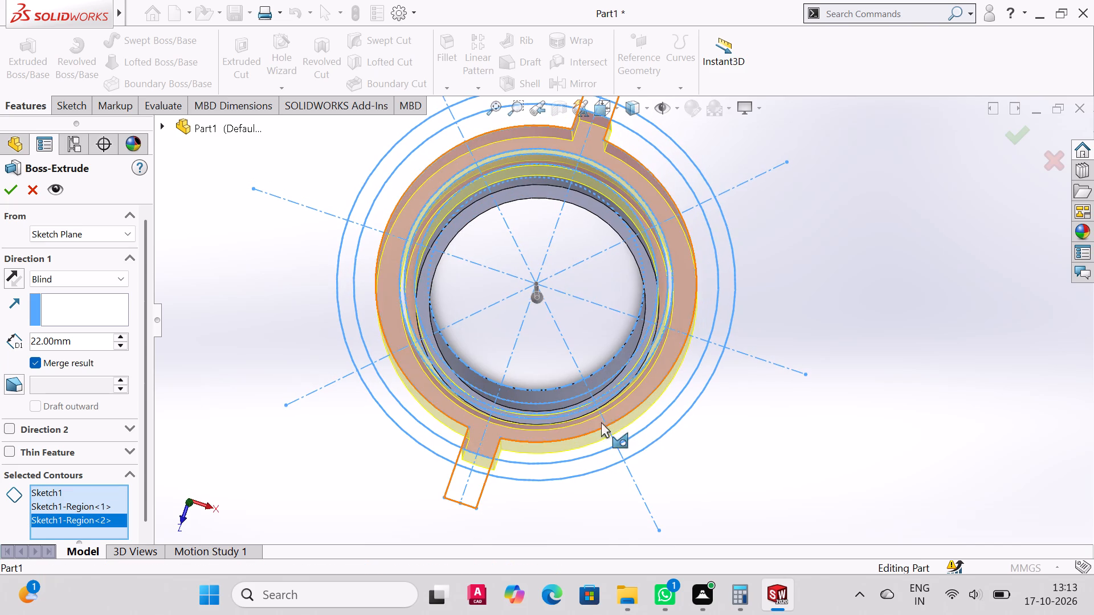
middle_click_drag(733, 403, 711, 354)
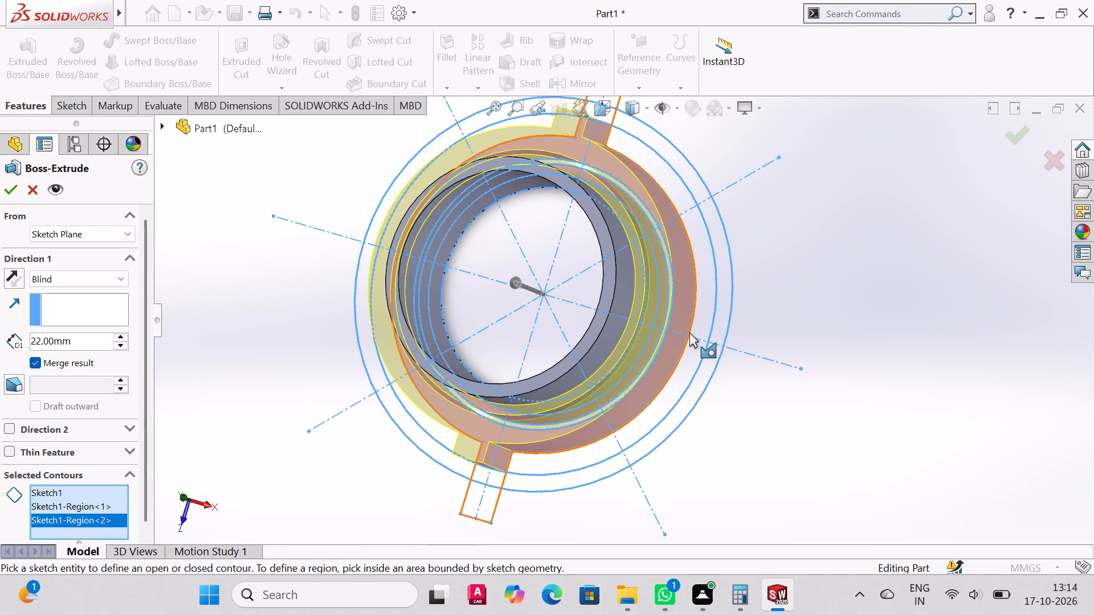
middle_click_drag(676, 308, 691, 334)
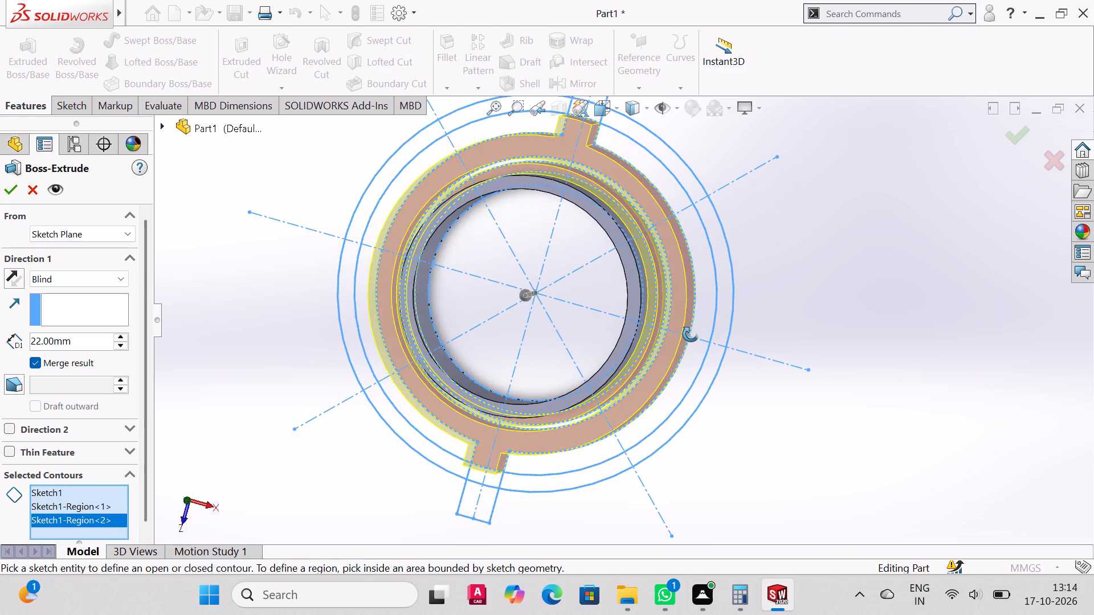
middle_click_drag(691, 334, 697, 337)
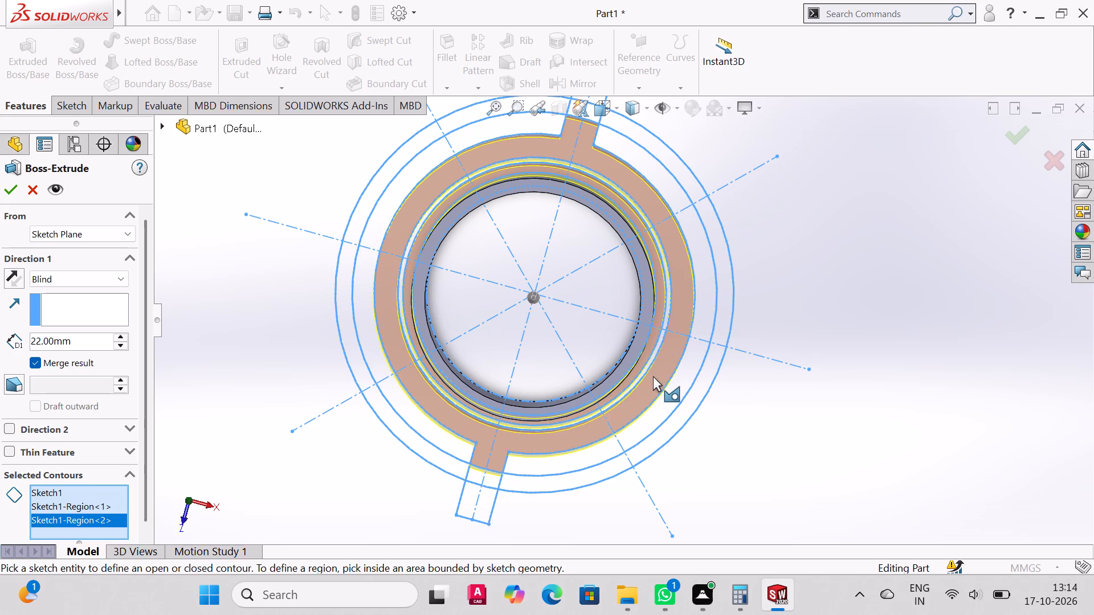
middle_click_drag(656, 381, 667, 393)
scroll(639, 383, "up", 1)
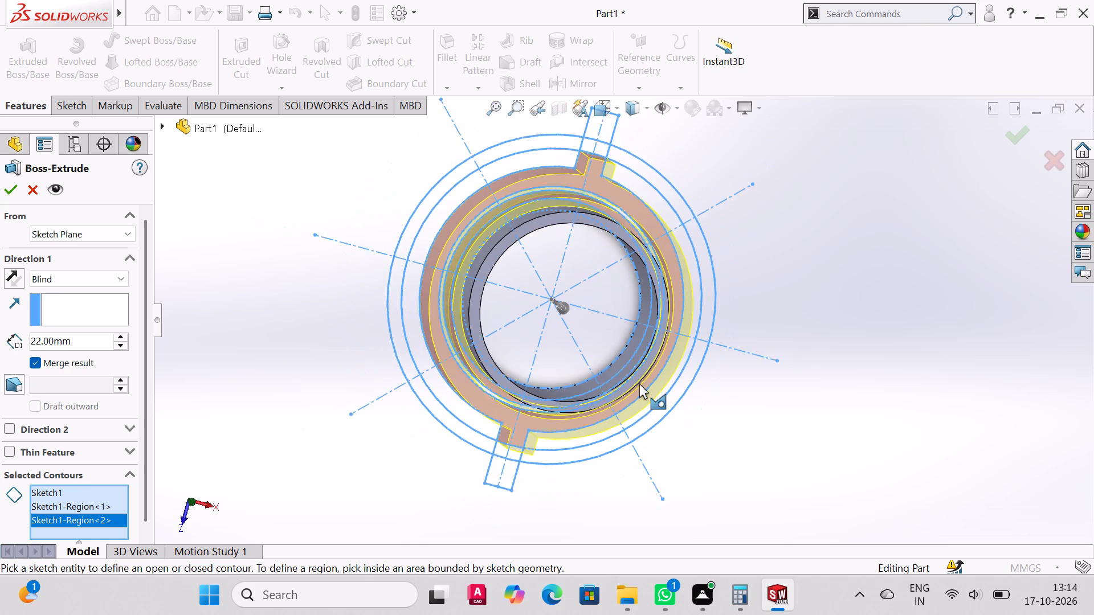
scroll(639, 383, "up", 2)
scroll(649, 382, "down", 3)
middle_click_drag(687, 368, 681, 356)
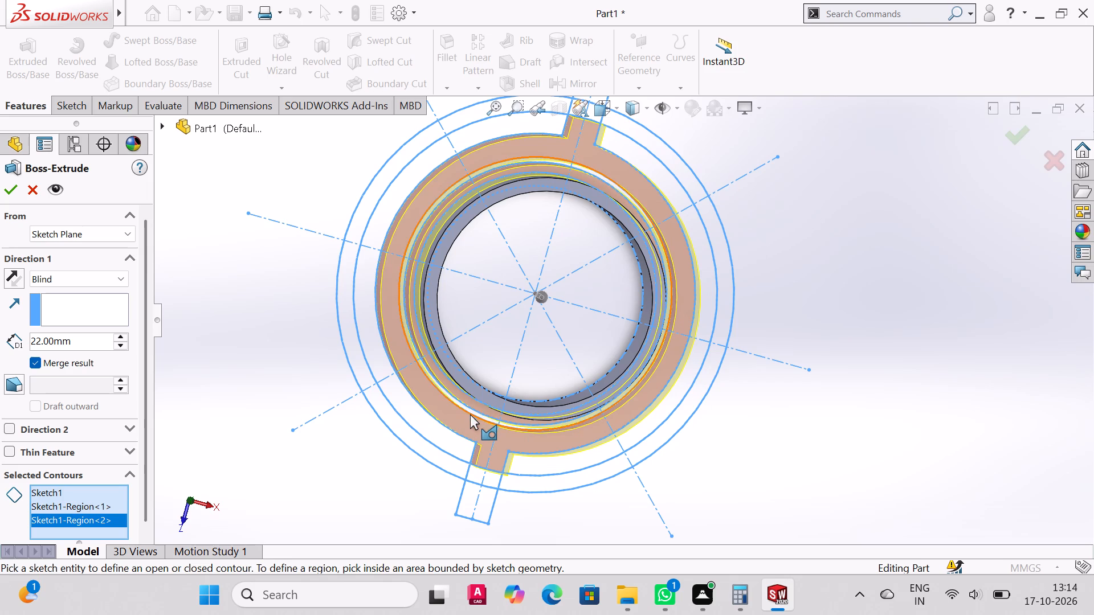
scroll(619, 409, "up", 3)
scroll(620, 409, "down", 6)
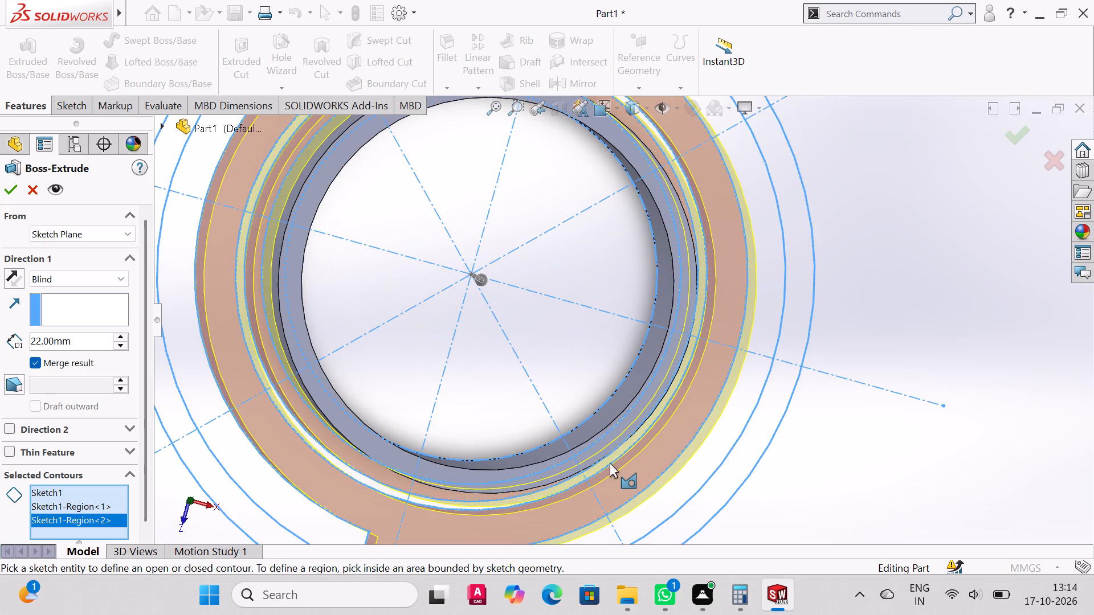
middle_click(632, 446)
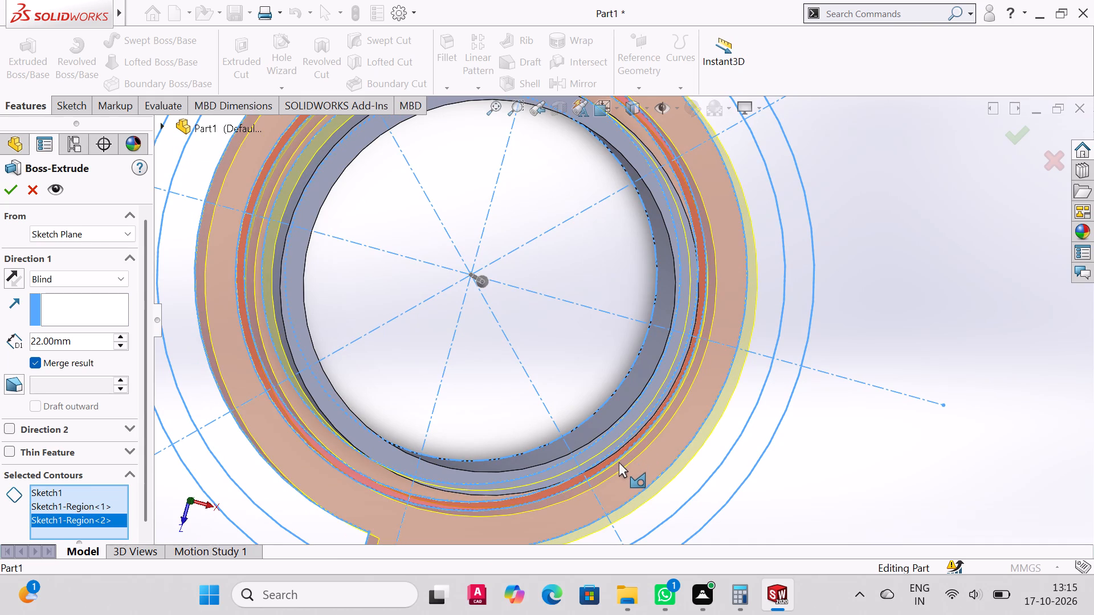
left_click(611, 458)
middle_click_drag(682, 471, 672, 435)
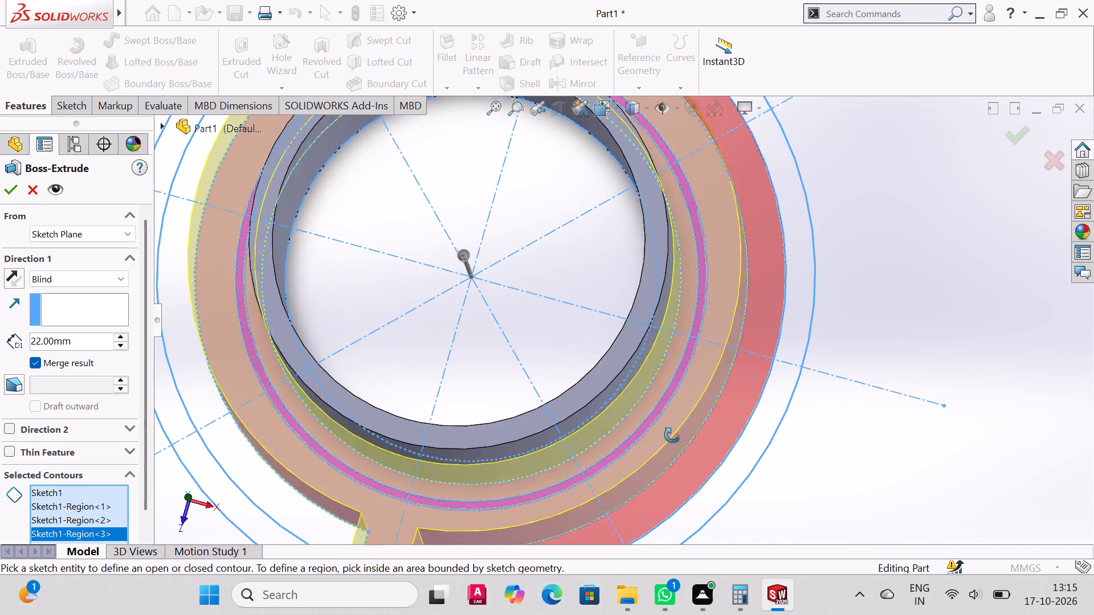
middle_click_drag(672, 435, 664, 337)
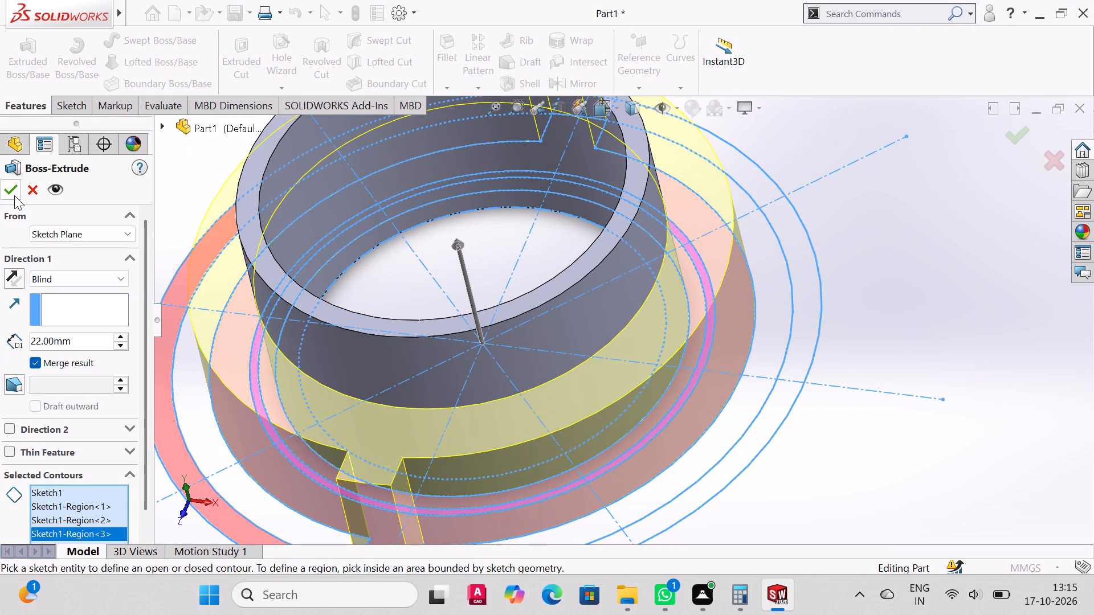
left_click(14, 195)
Start another boss extrusion from the base sketch, selecting the segments of both outermost rings on either side of the tabs.
middle_click_drag(668, 382, 685, 375)
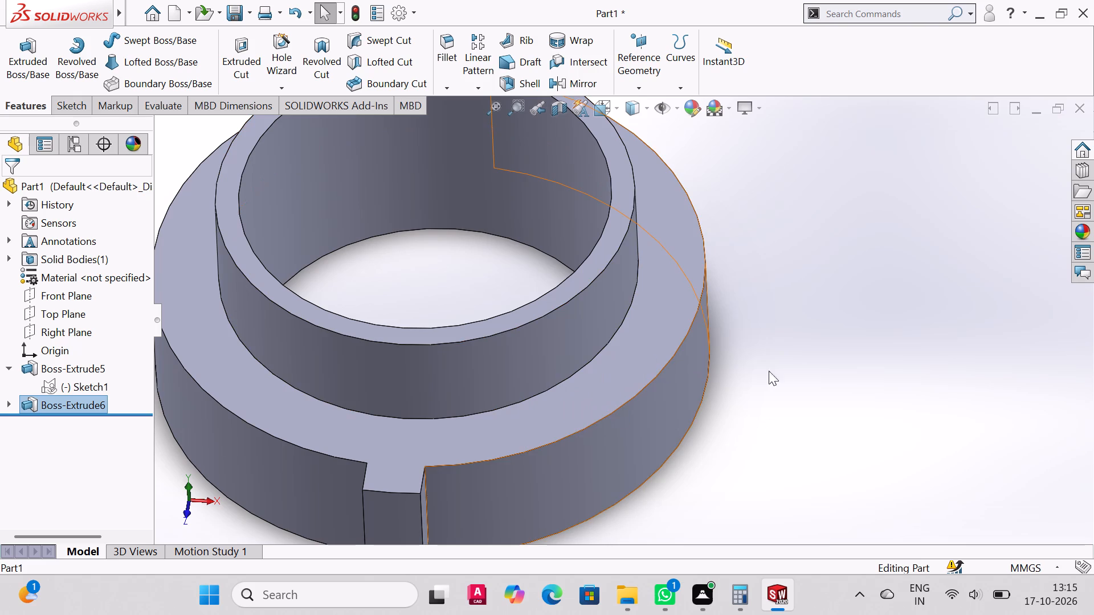
middle_click_drag(803, 382, 798, 398)
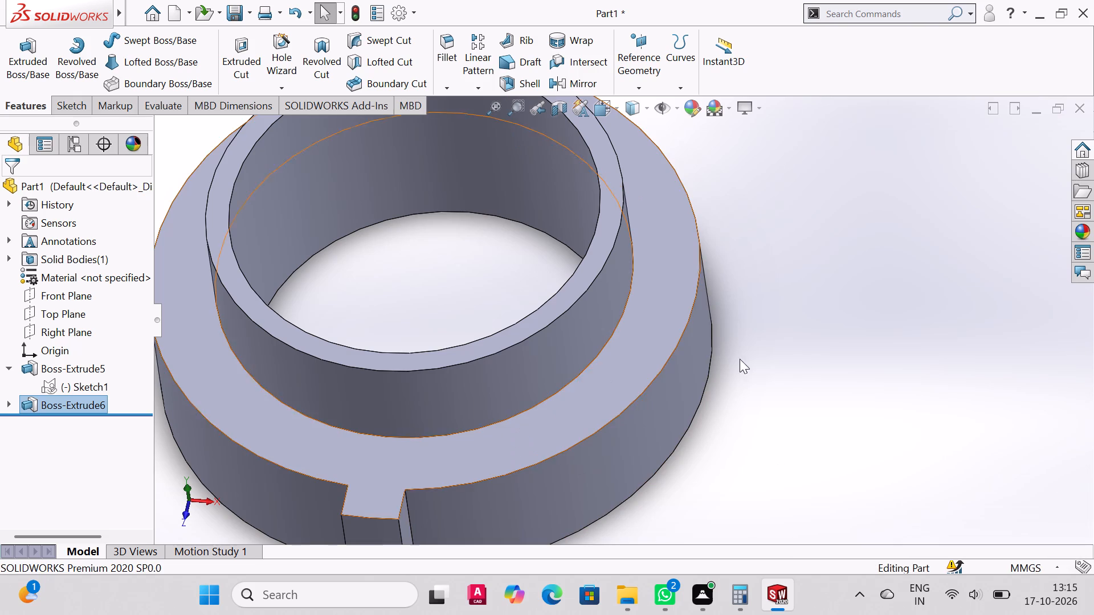
key("ctrl+7")
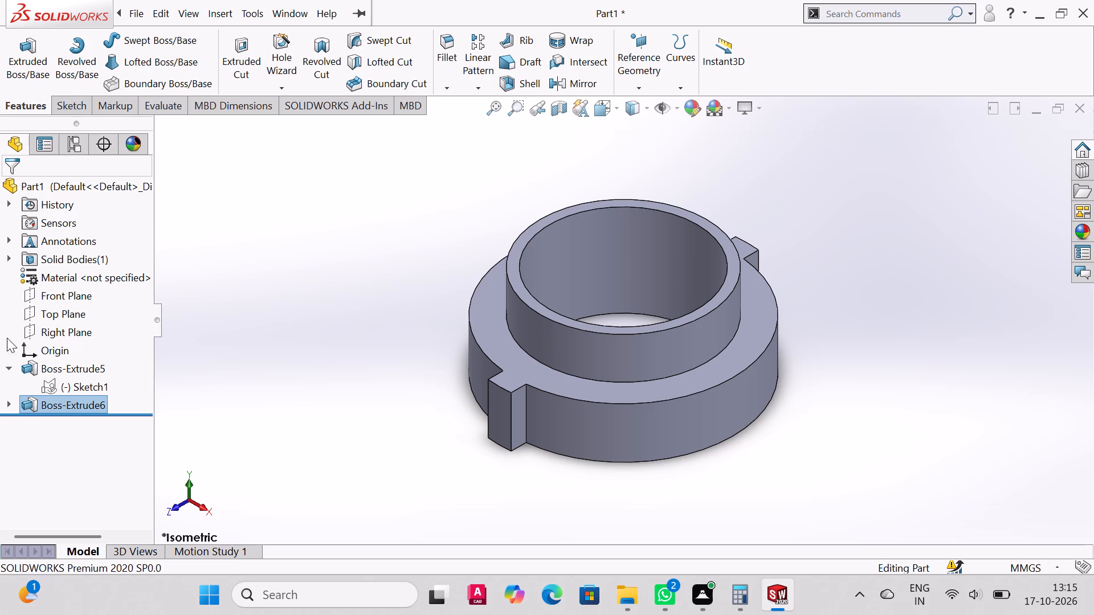
left_click(9, 406)
left_click(41, 429)
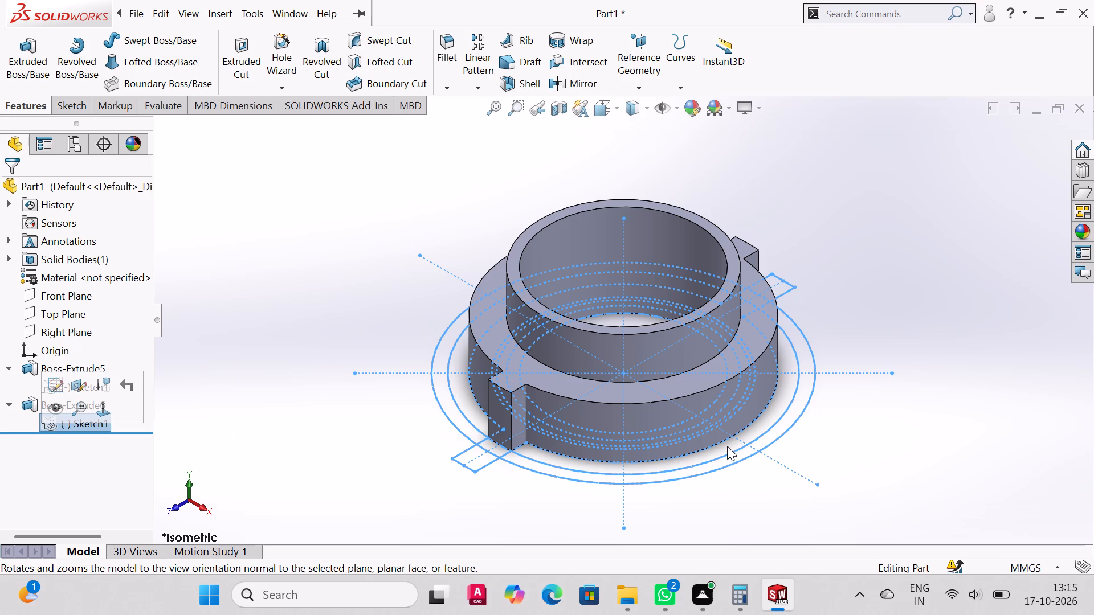
middle_click_drag(739, 446, 749, 482)
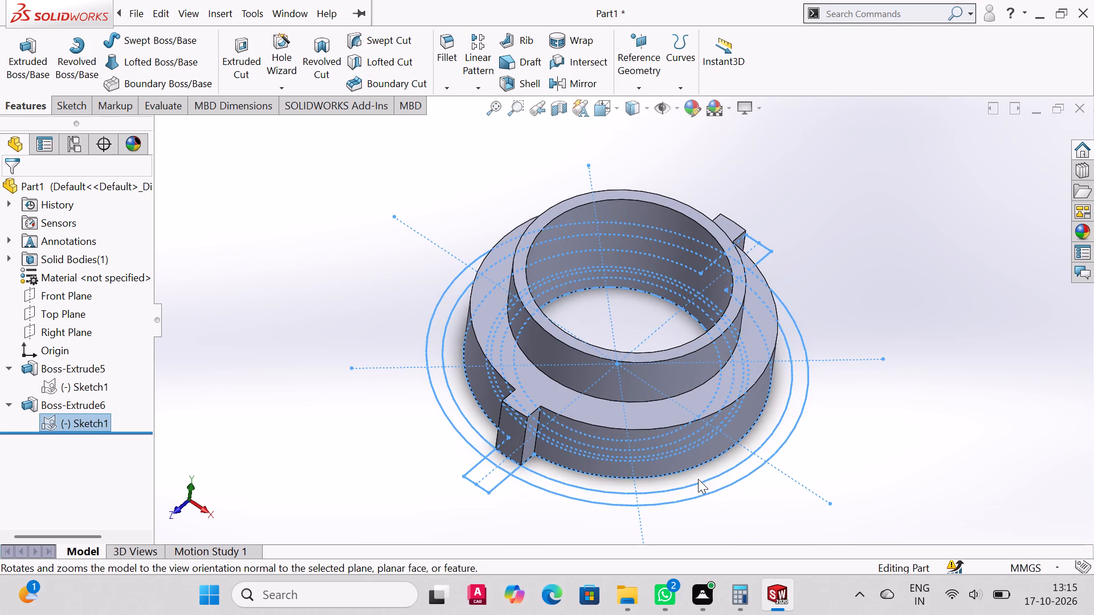
left_click(25, 64)
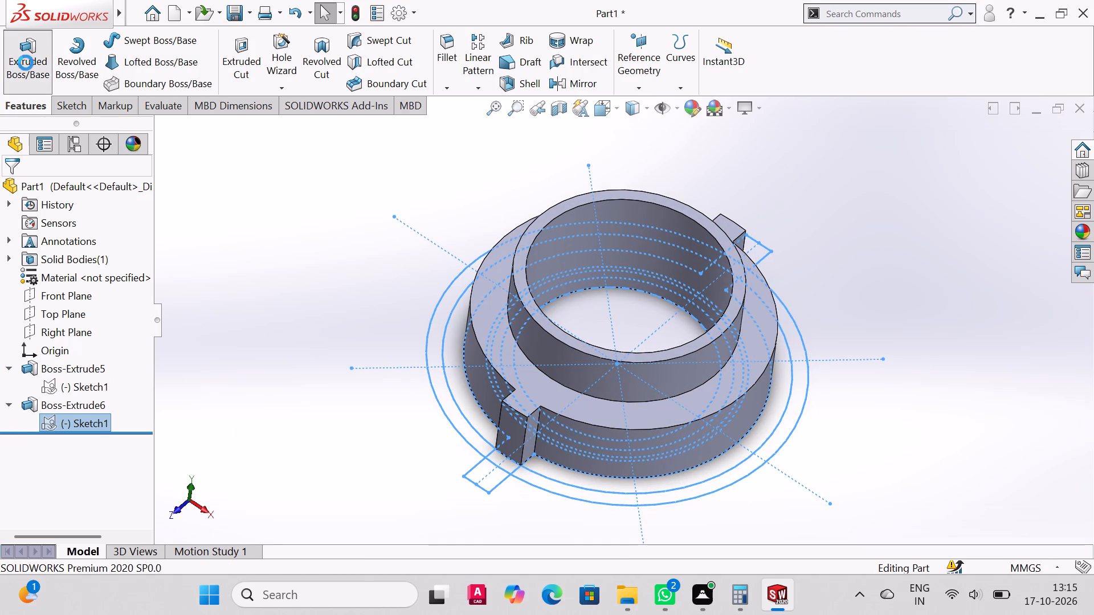
left_click(713, 464)
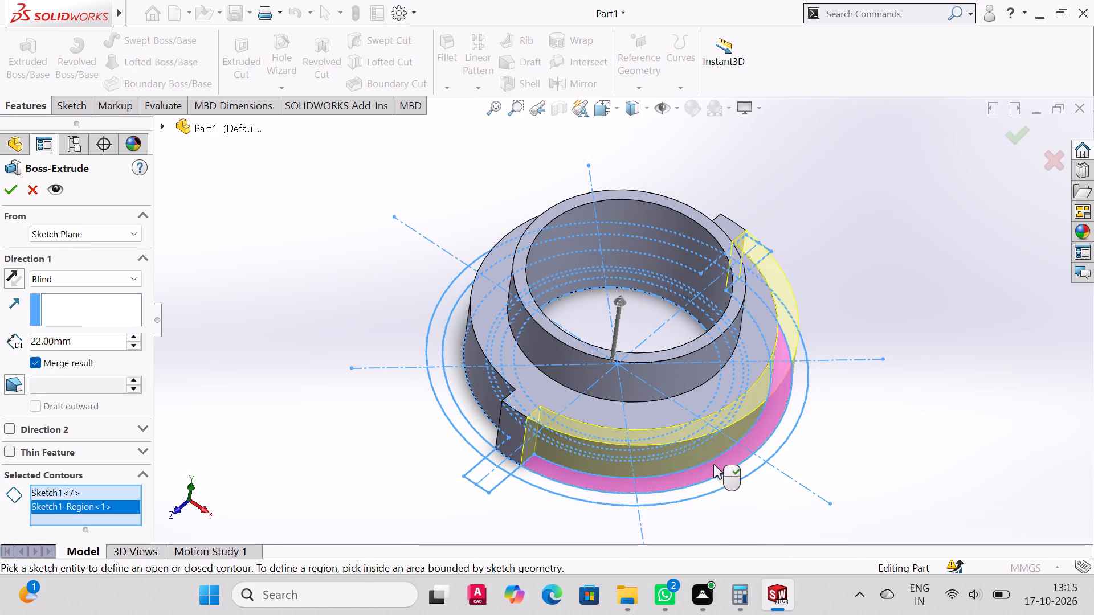
middle_click_drag(556, 435, 571, 498)
left_click(490, 428)
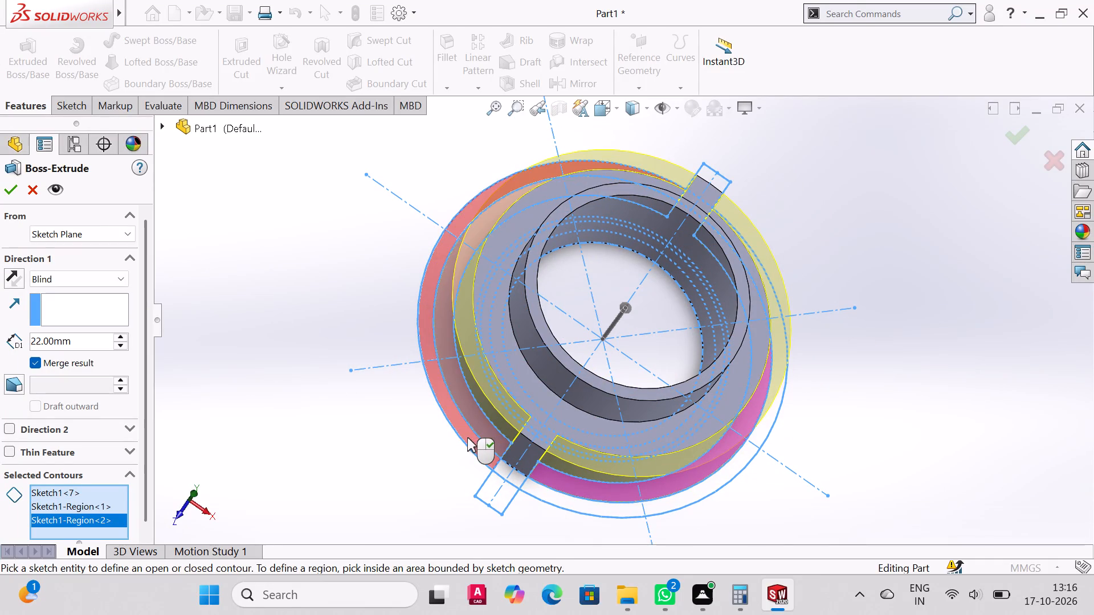
left_click(467, 437)
left_click(548, 497)
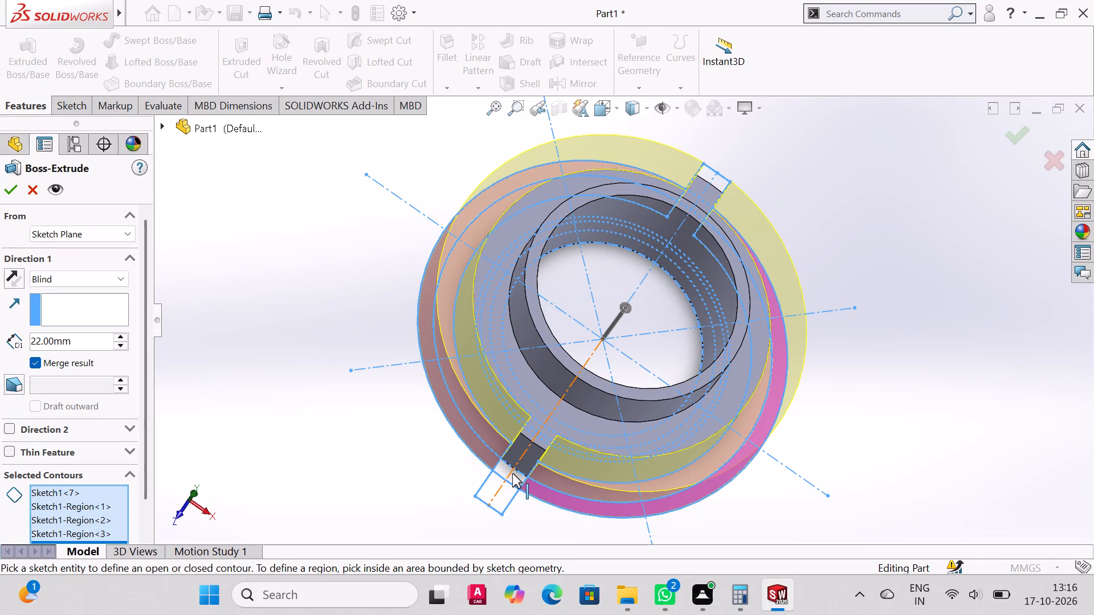
Add the inner and outer regions of both opposite tabs to the extrusion's selected contours.
left_click(515, 476)
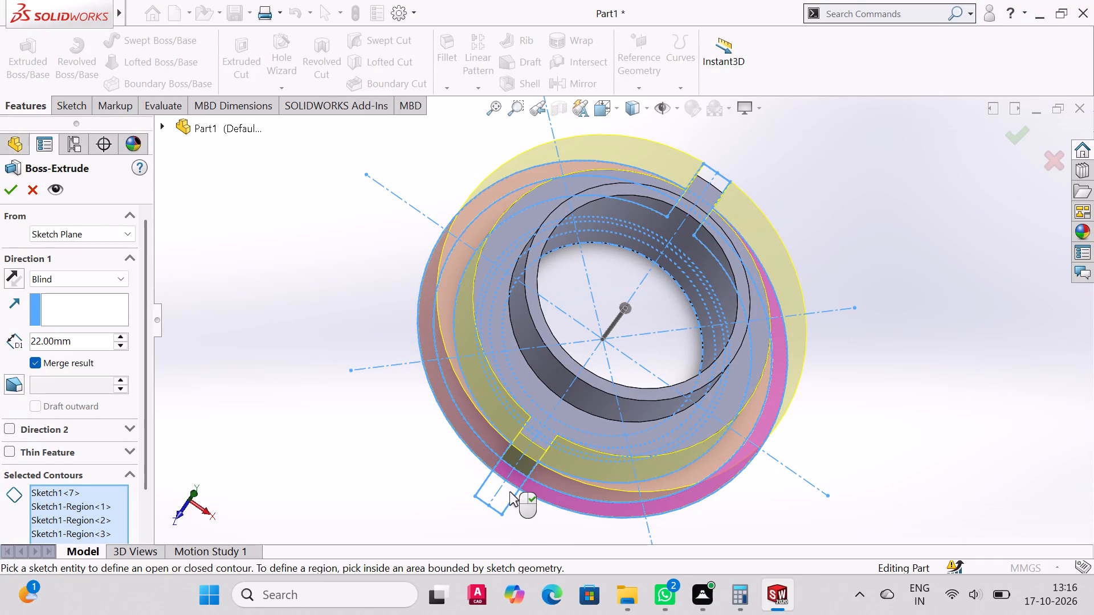
left_click(509, 491)
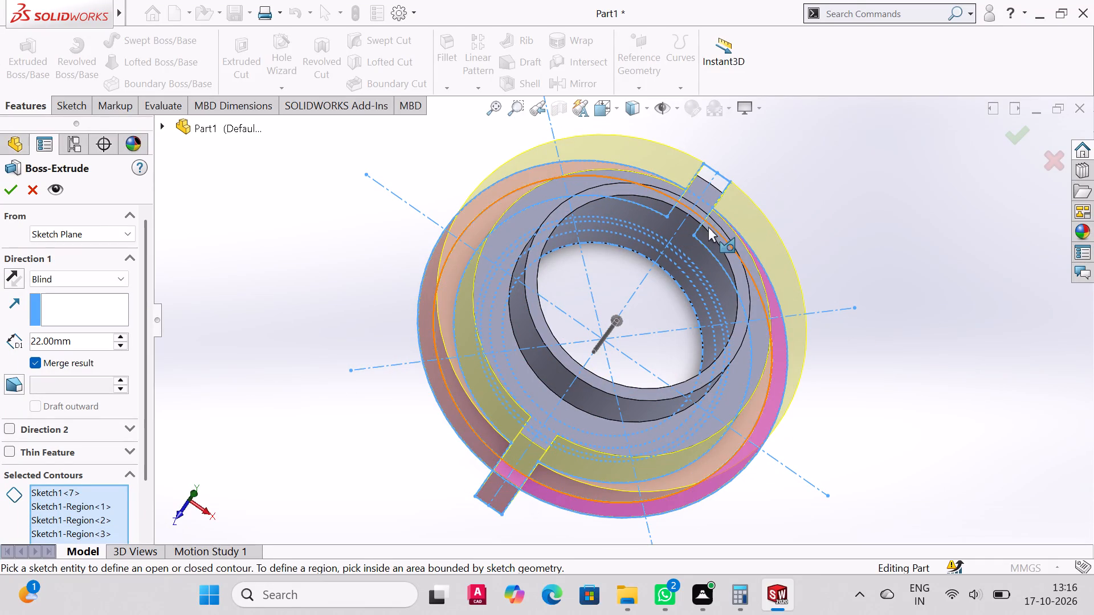
middle_click_drag(734, 231, 682, 385)
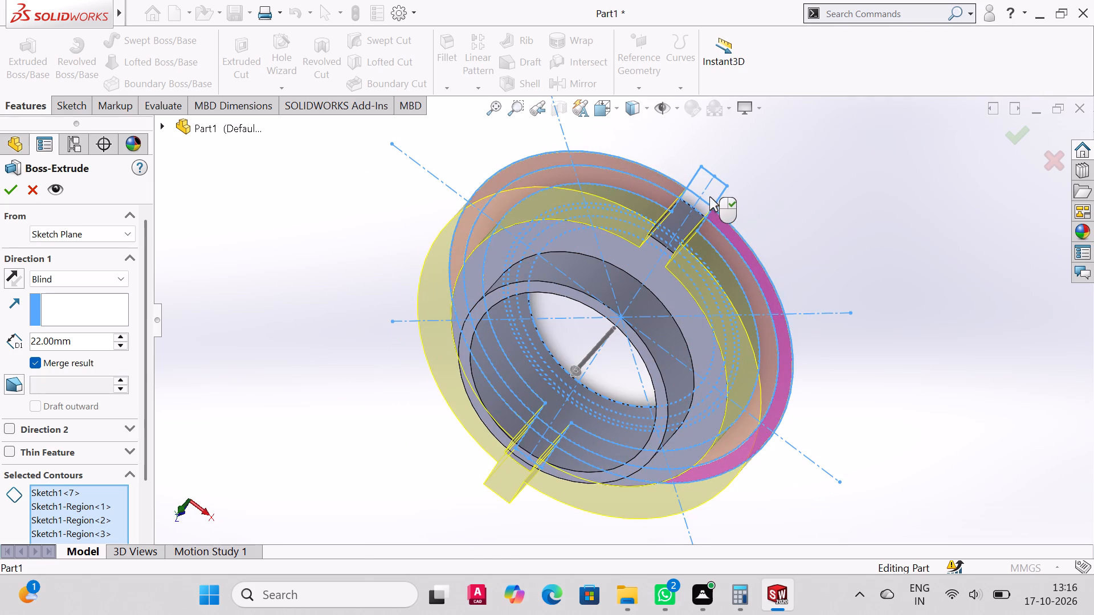
left_click(709, 195)
middle_click_drag(717, 215, 747, 177)
middle_click_drag(747, 177, 760, 145)
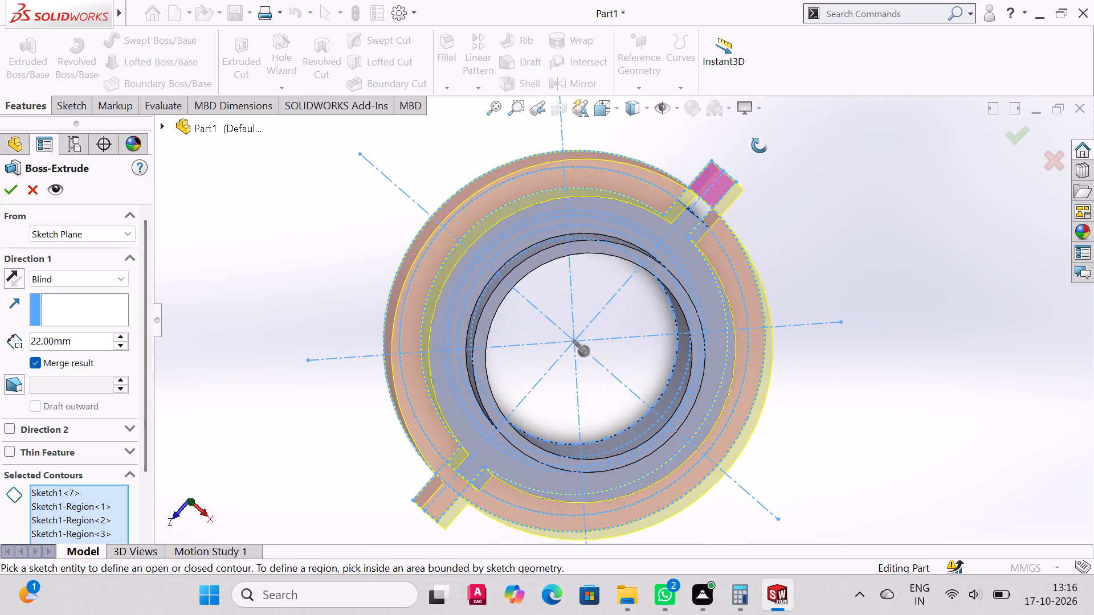
middle_click_drag(760, 145, 756, 143)
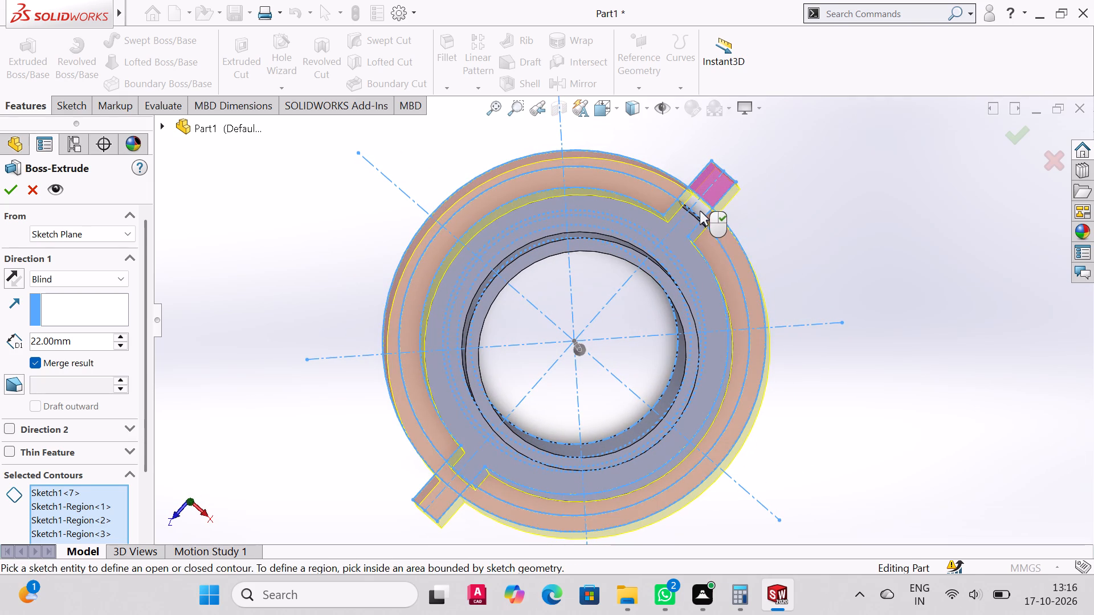
left_click(700, 211)
middle_click_drag(791, 334, 790, 208)
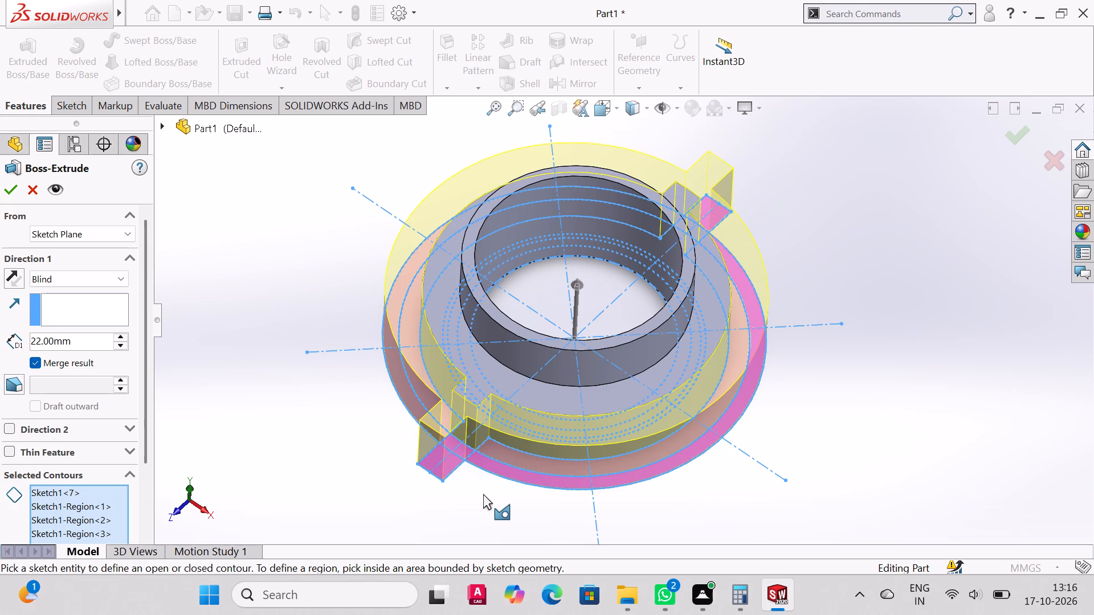
Remove Sketch1-Region<1>, the inner ring segment on one side of the tabs, from the extrusion's selected contours.
right_click(84, 505)
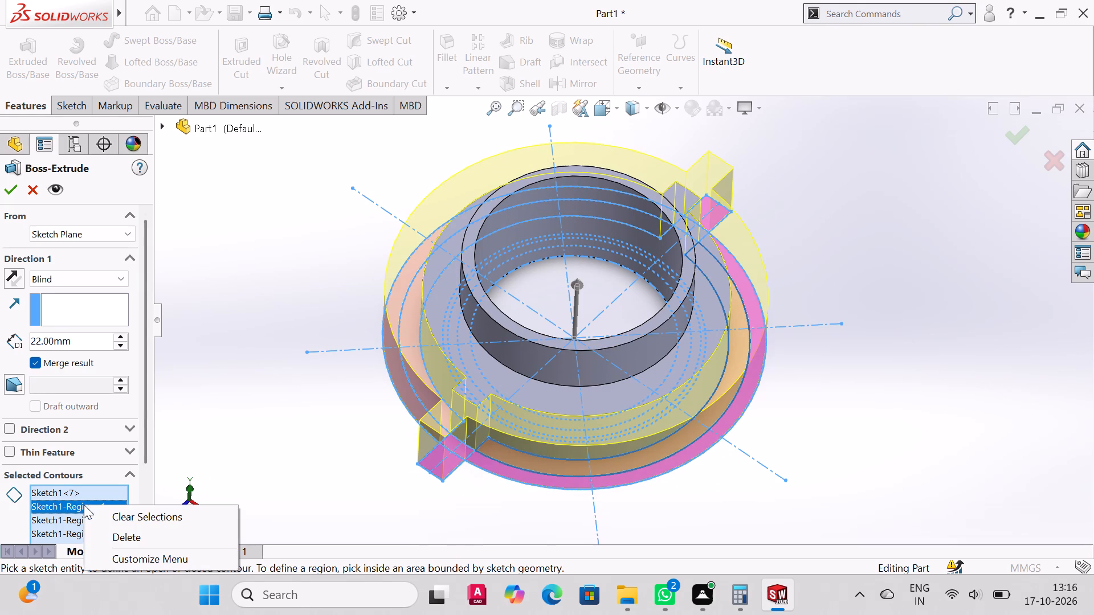
left_click(149, 534)
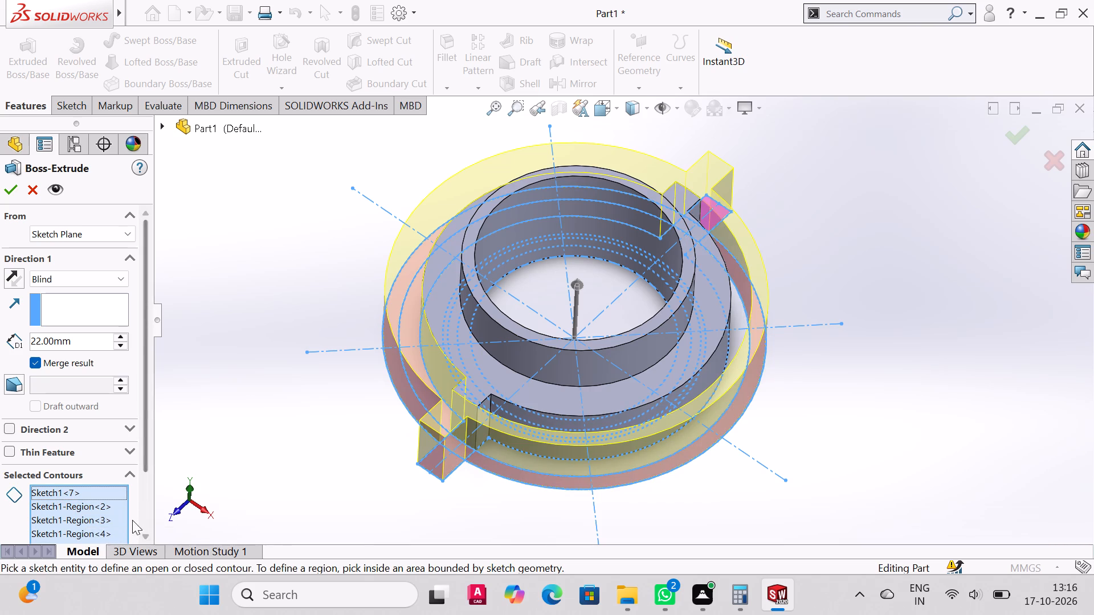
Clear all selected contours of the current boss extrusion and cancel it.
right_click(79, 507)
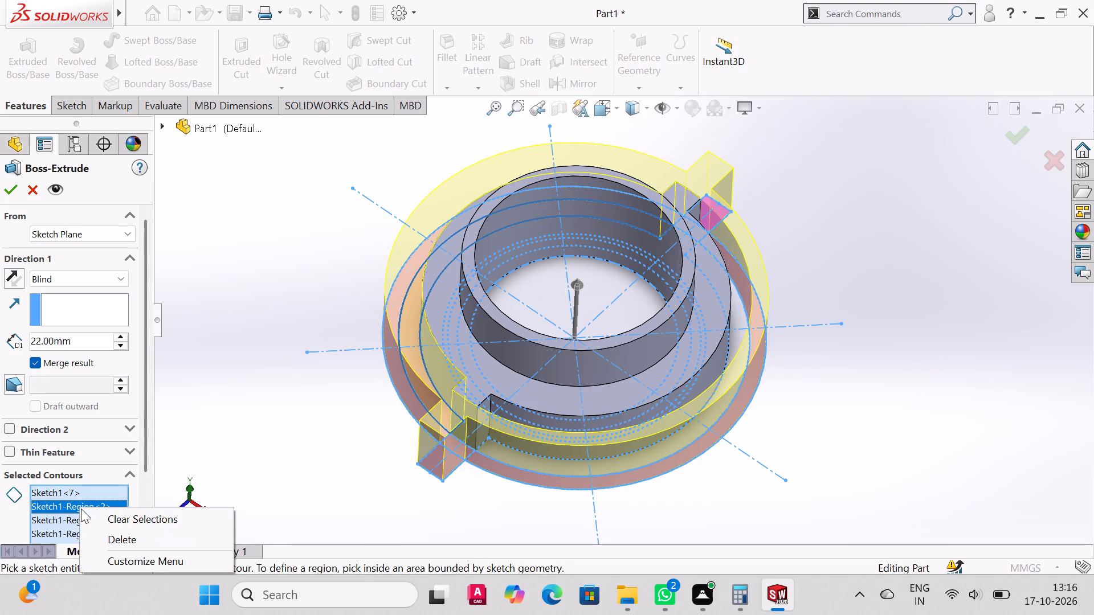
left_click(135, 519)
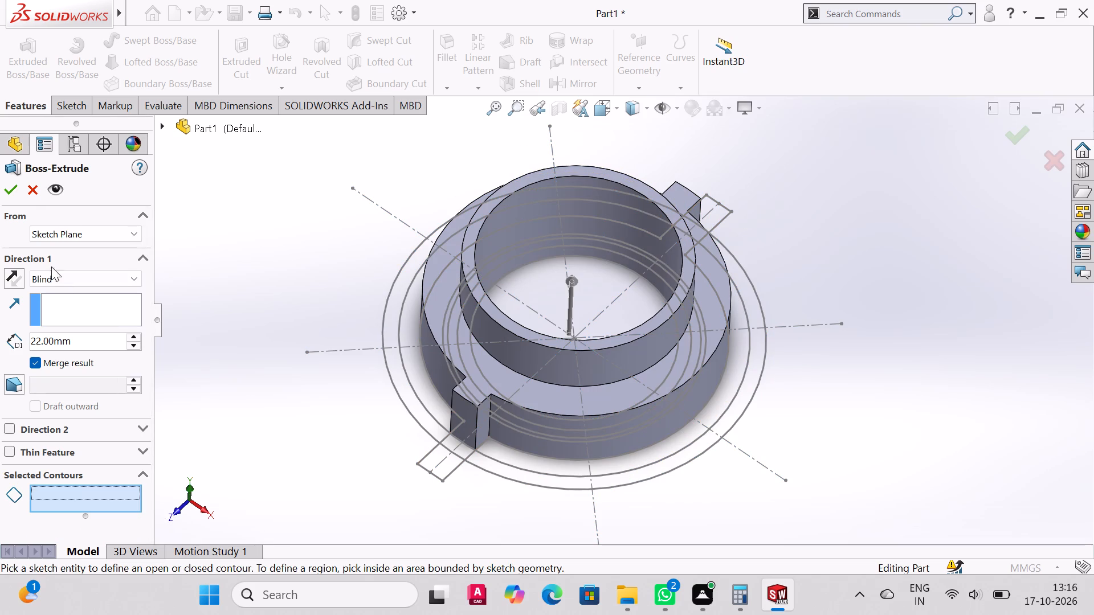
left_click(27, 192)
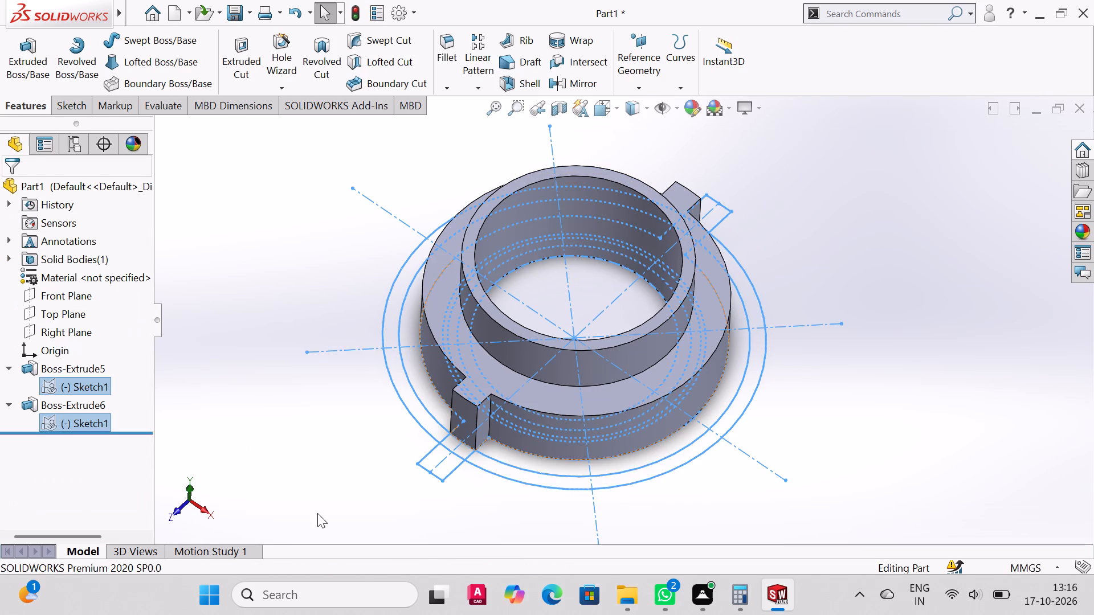
Extrude both segments of the inner of the two outermost rings, on either side of the tabs, by 12 mm from Sketch1.
left_click(42, 55)
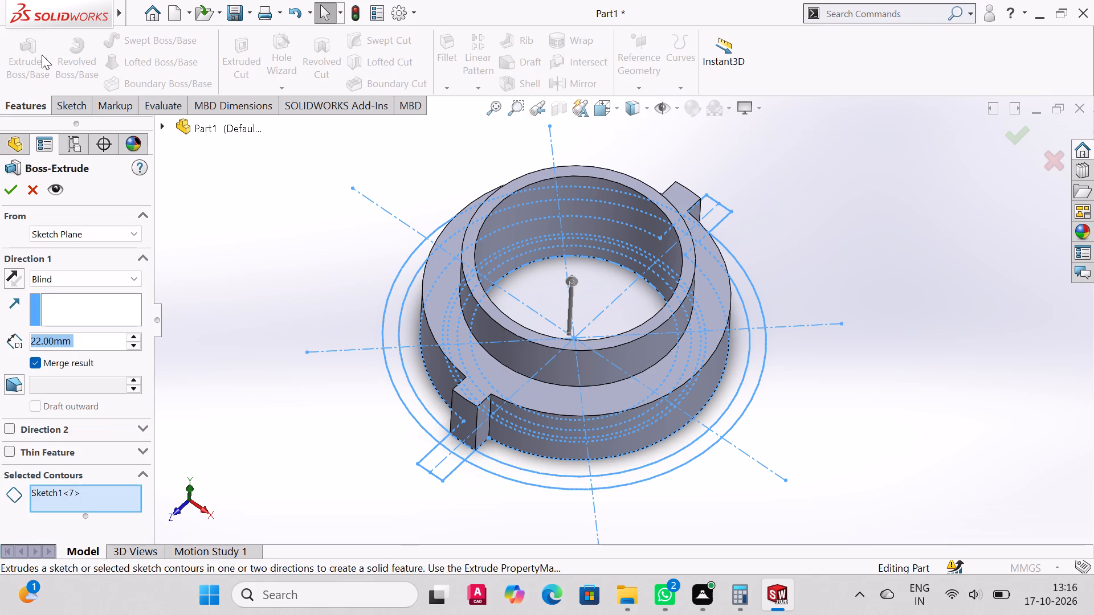
left_click(680, 434)
left_click(440, 407)
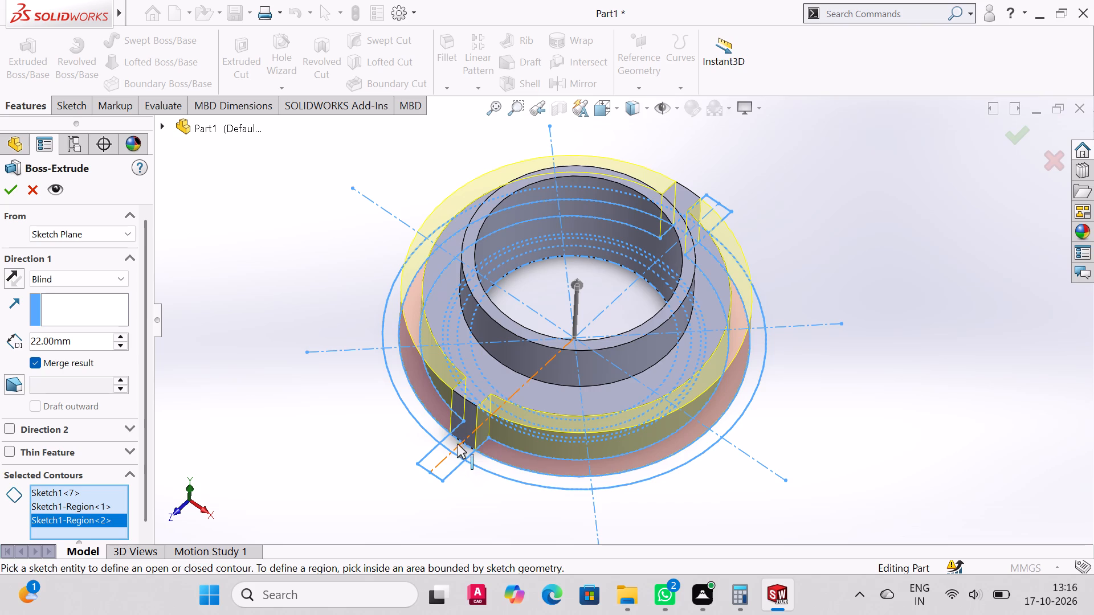
middle_click_drag(484, 419, 488, 483)
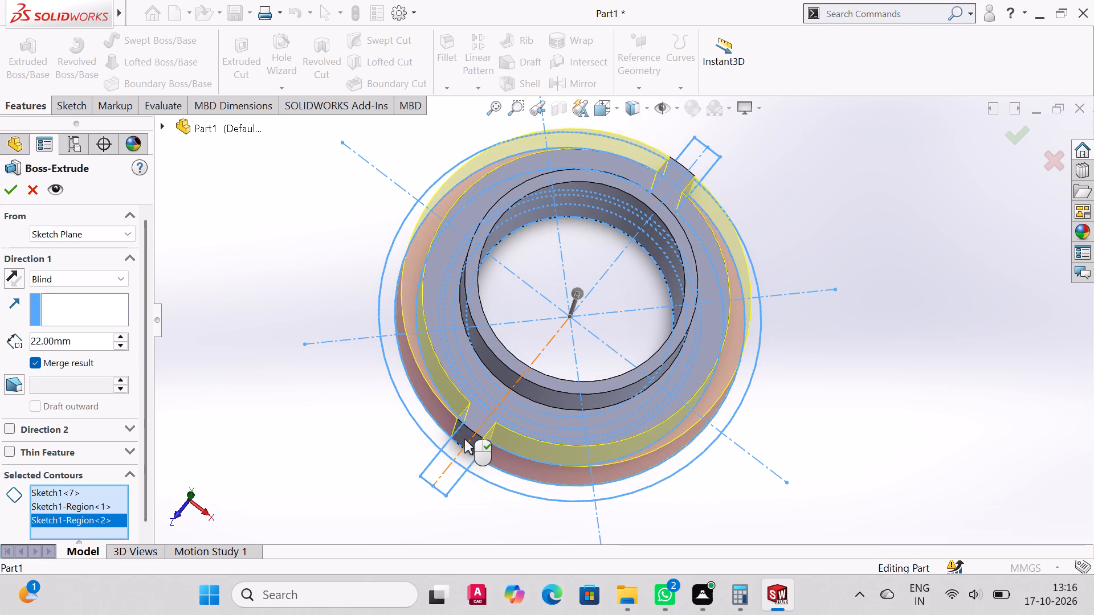
middle_click_drag(464, 433, 465, 453)
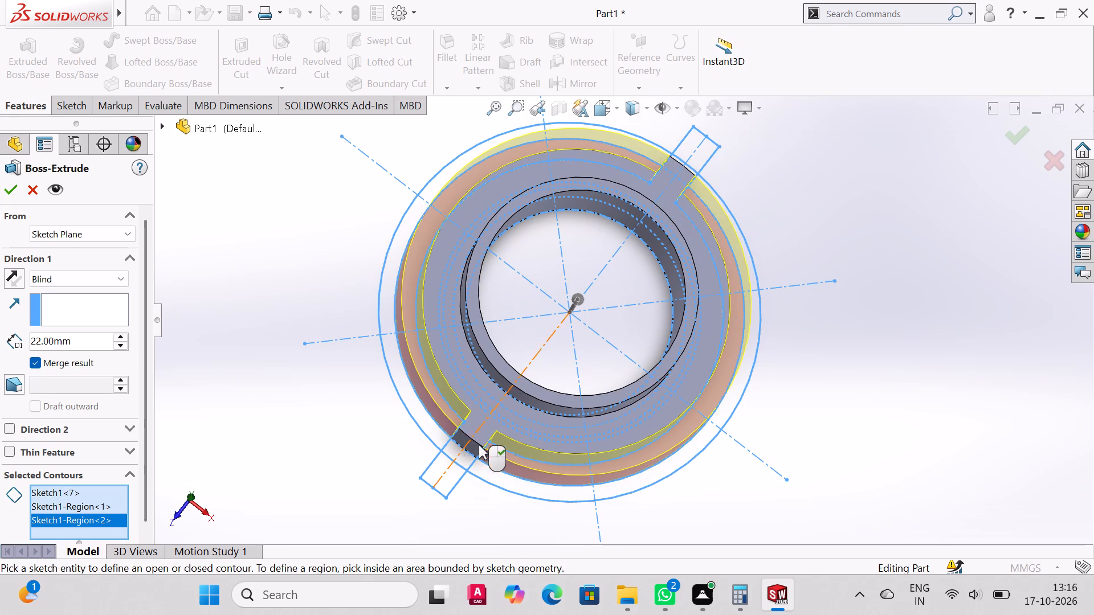
middle_click_drag(509, 441, 512, 451)
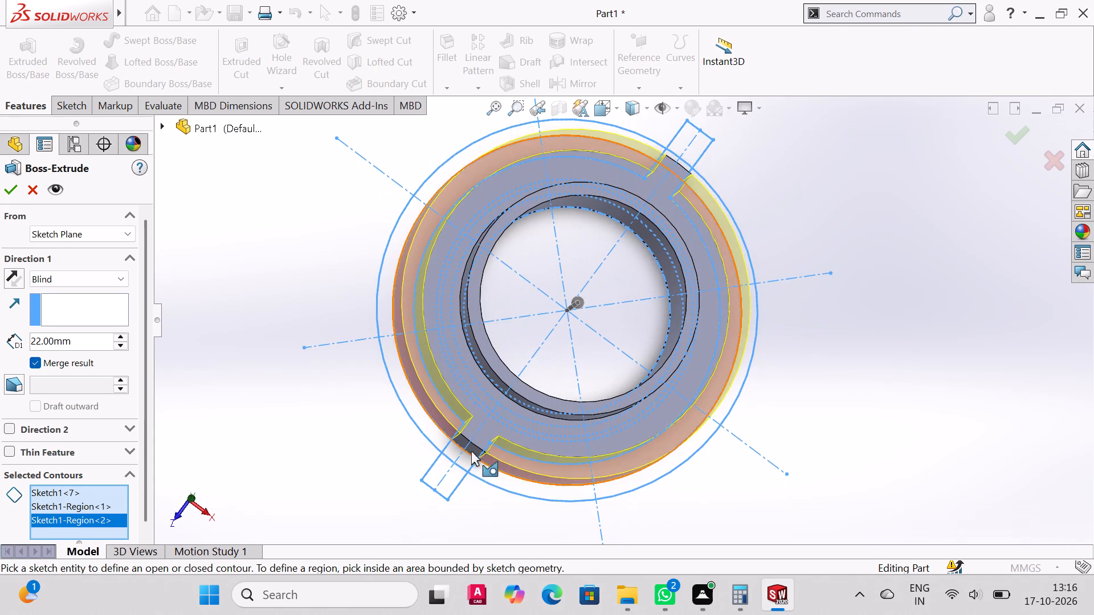
middle_click_drag(484, 450, 448, 440)
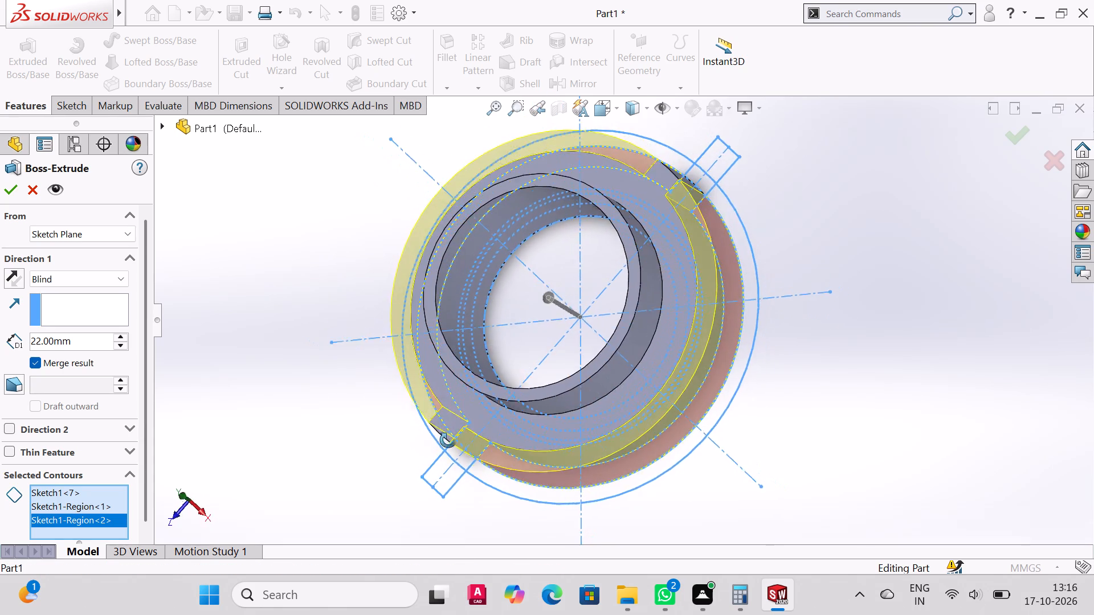
middle_click_drag(448, 440, 458, 528)
middle_click_drag(757, 260, 774, 201)
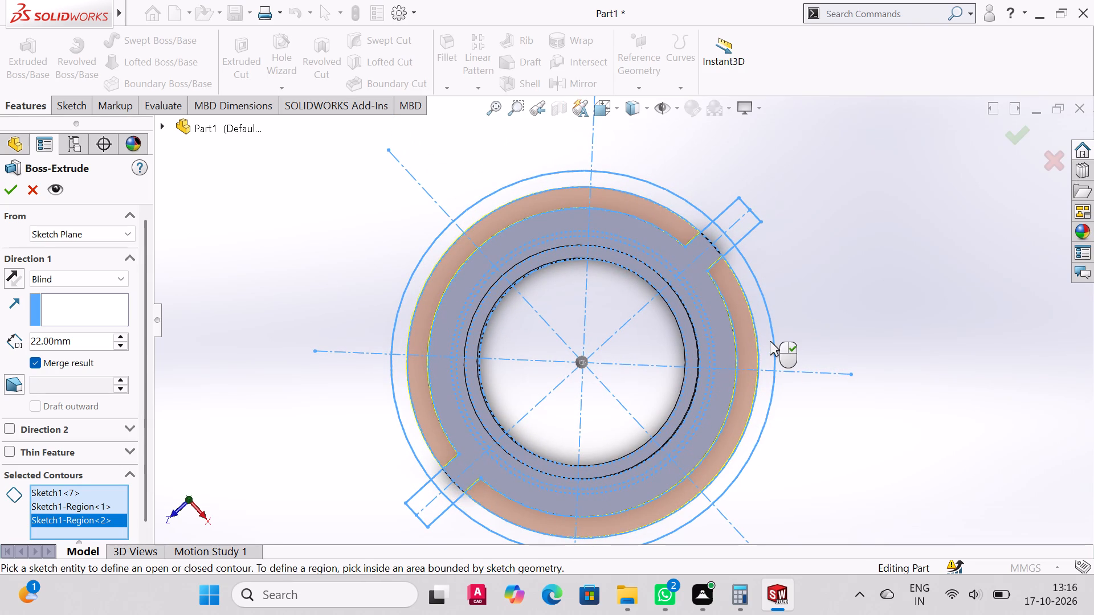
left_click_drag(102, 343, 0, 348)
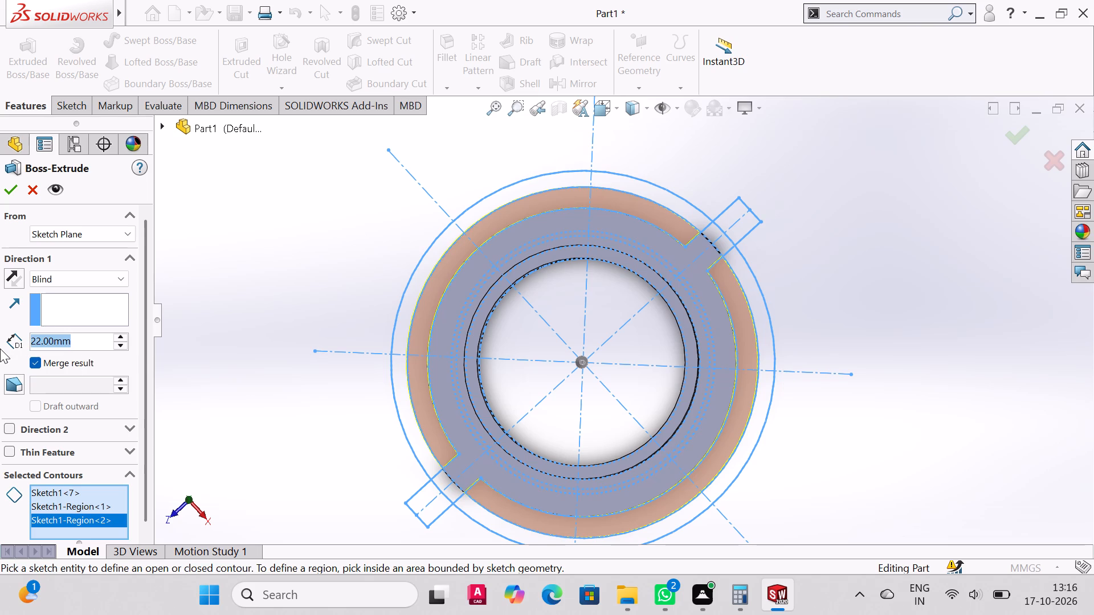
type("12")
key("Return")
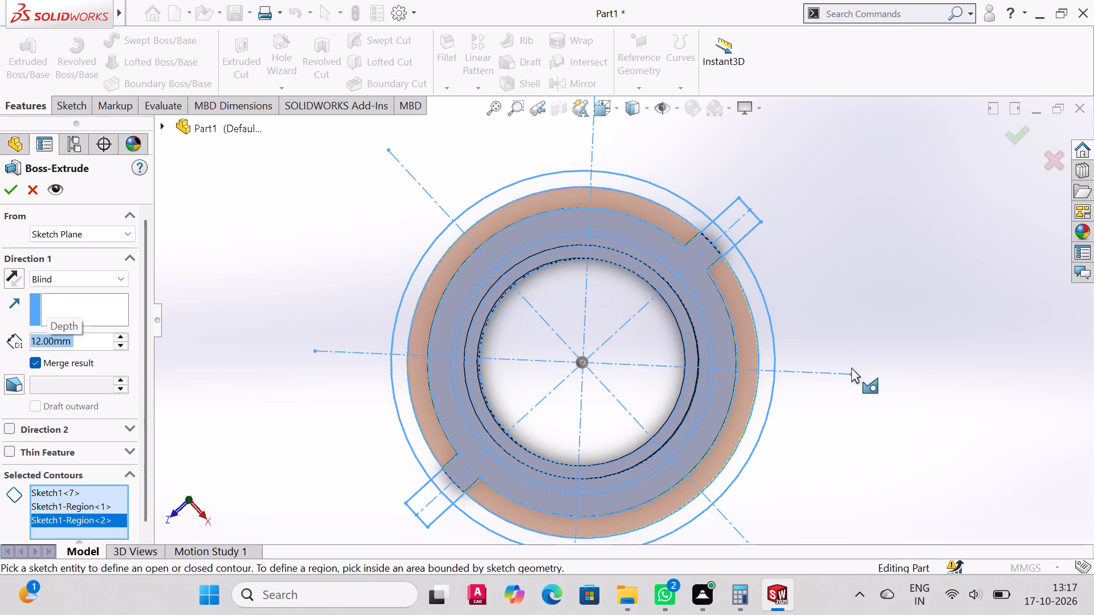
middle_click_drag(851, 366, 830, 196)
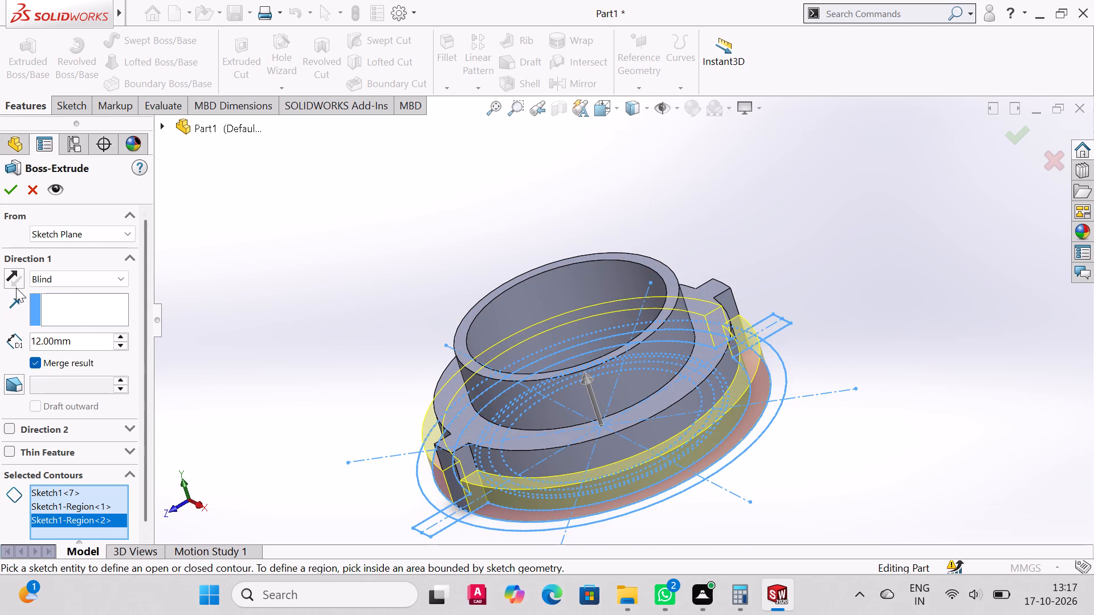
left_click(9, 191)
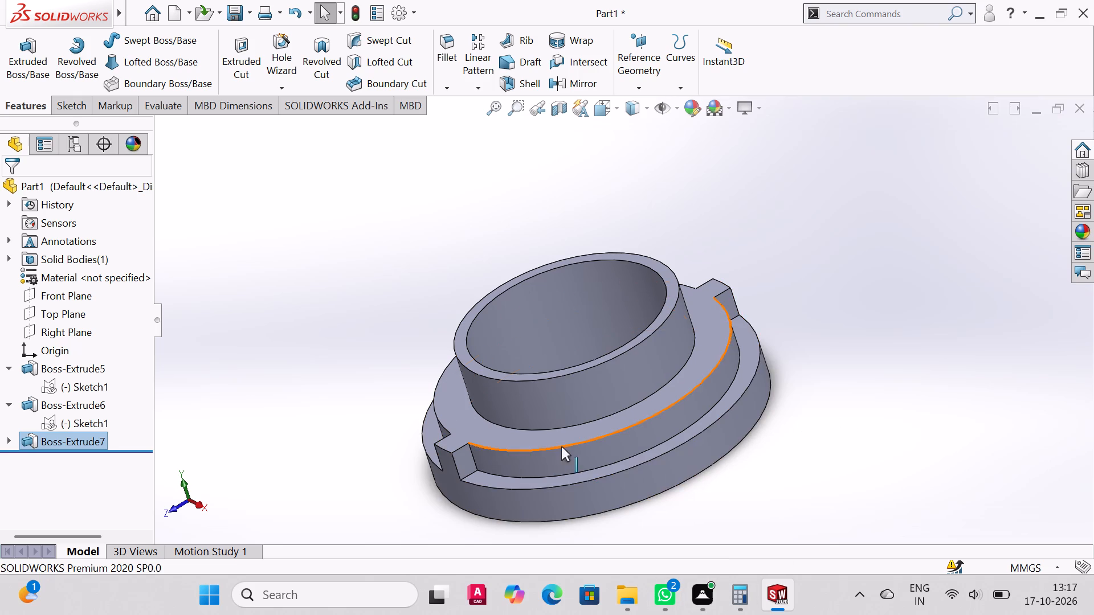
Extrude both segments of the outermost ring of Sketch1, on either side of the tabs, by 10 mm.
middle_click_drag(603, 465, 606, 479)
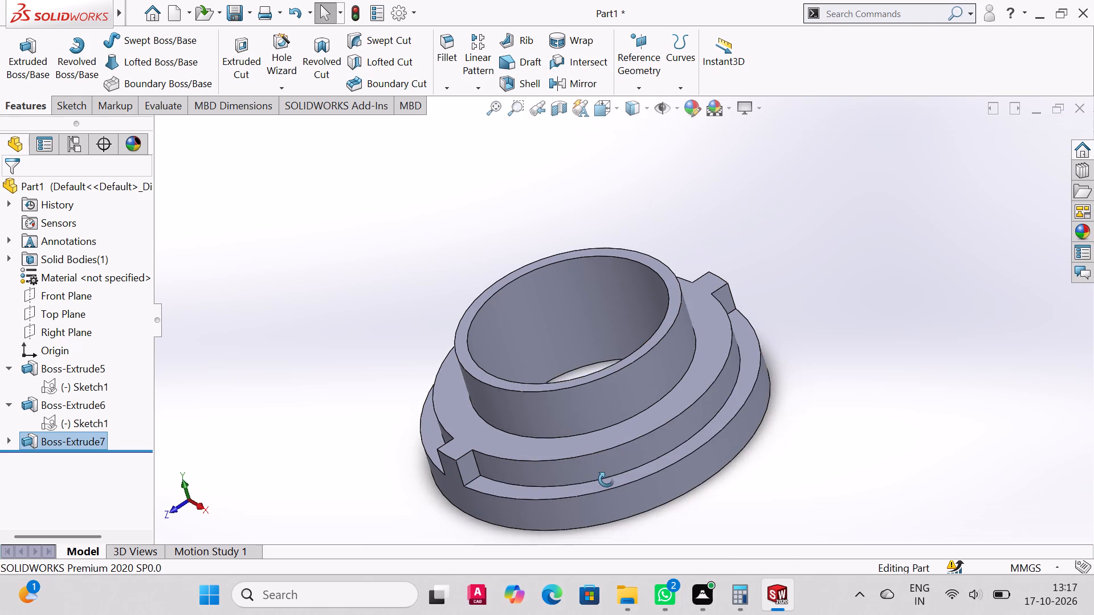
middle_click_drag(606, 479, 609, 491)
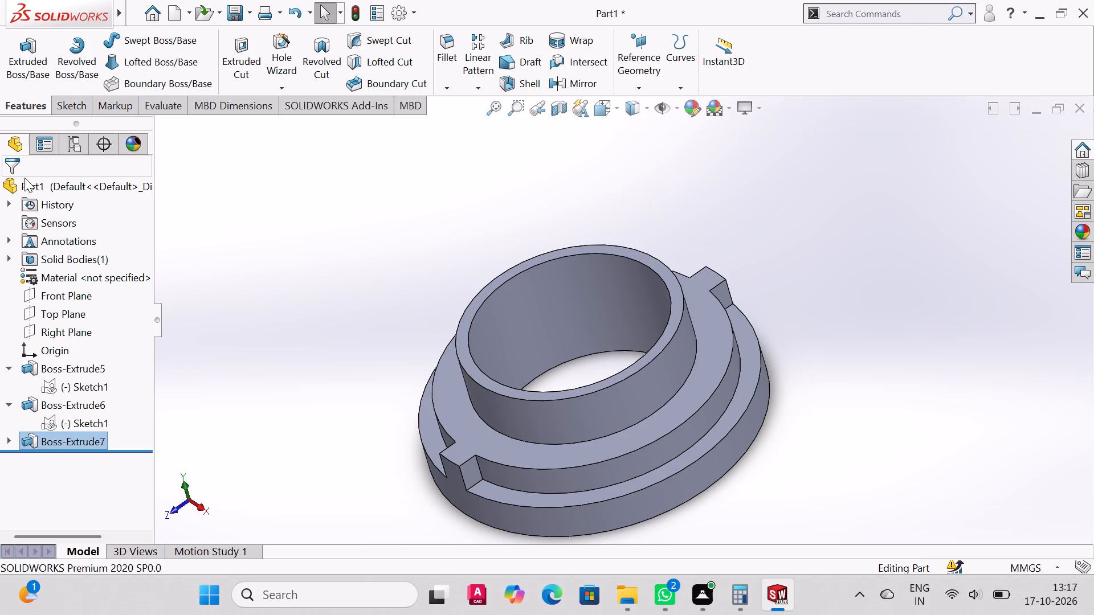
left_click(9, 446)
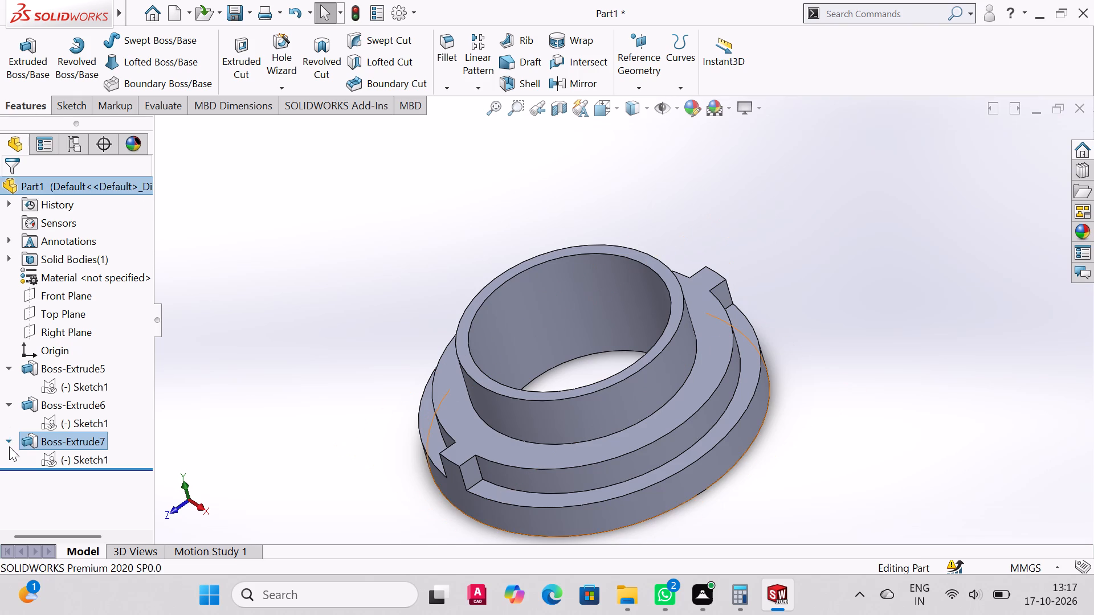
left_click(59, 462)
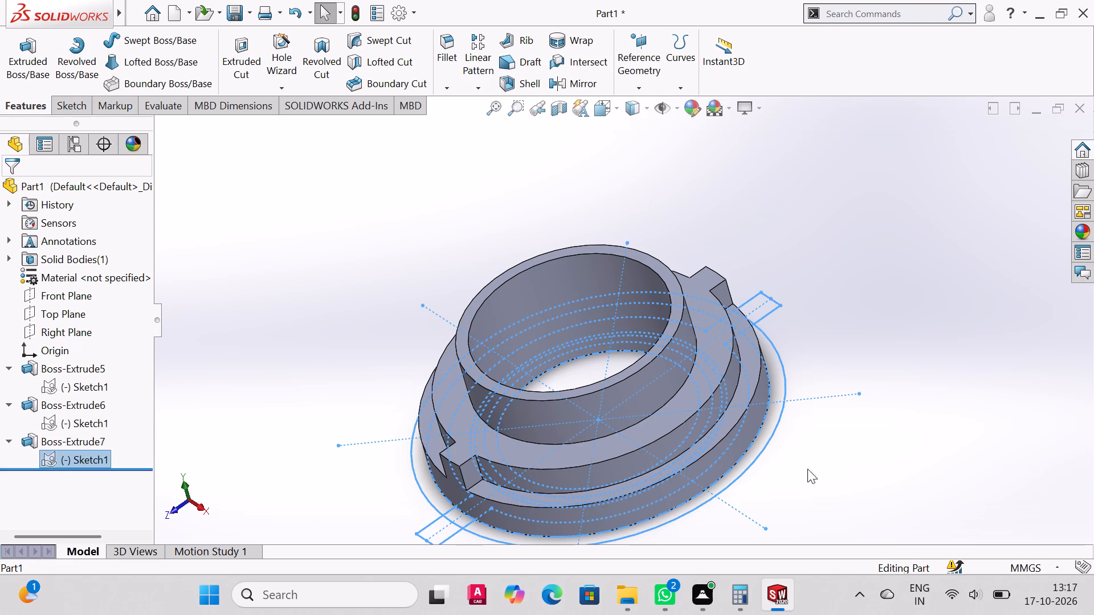
middle_click_drag(778, 427, 787, 444)
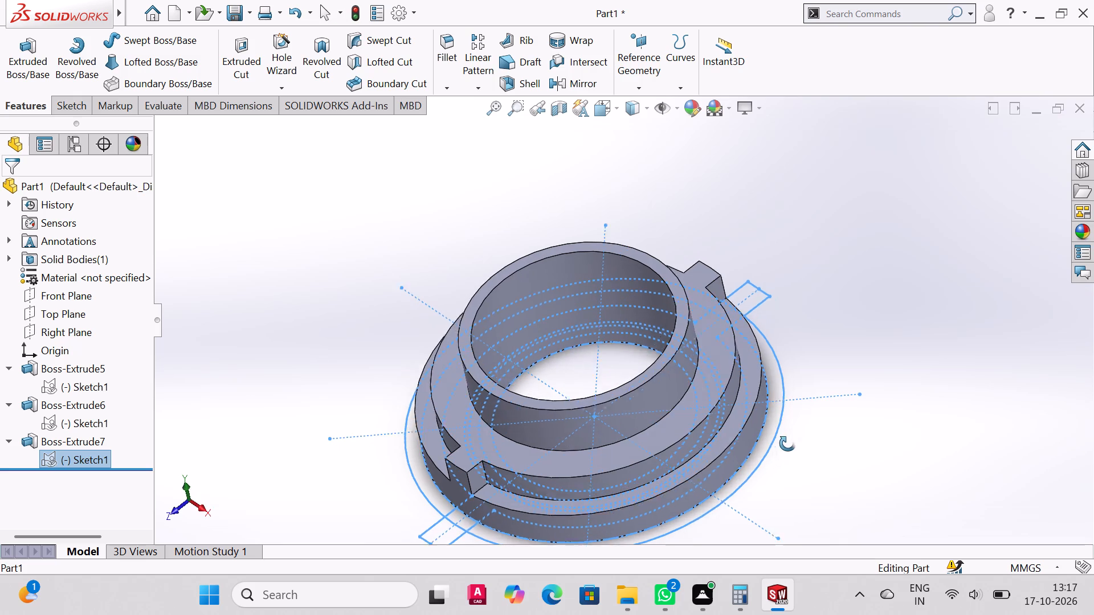
middle_click_drag(787, 444, 793, 457)
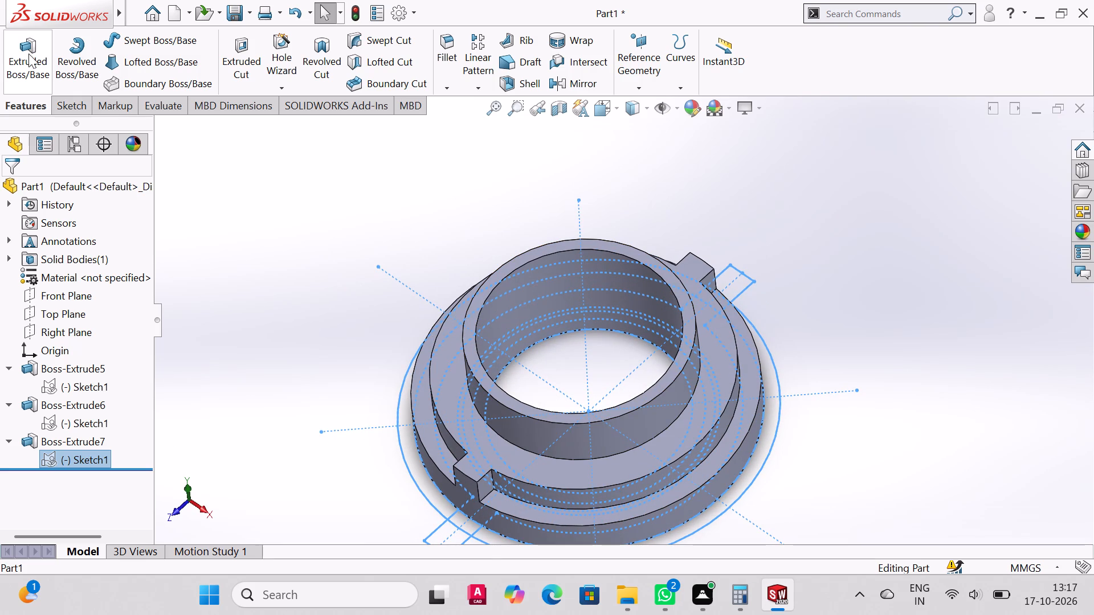
left_click(32, 63)
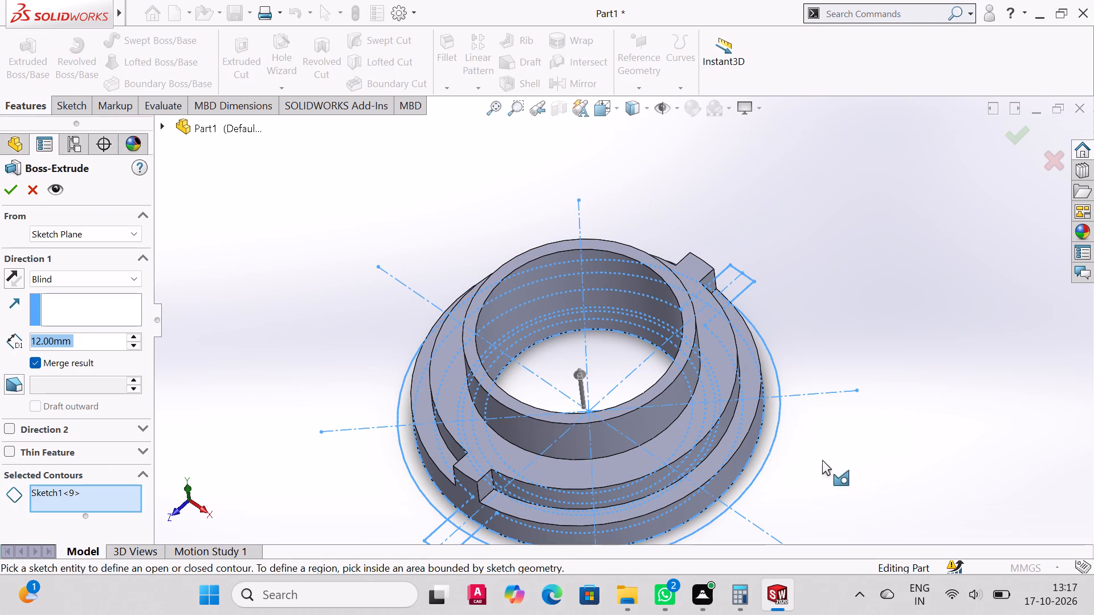
left_click(766, 449)
middle_click_drag(593, 433, 607, 478)
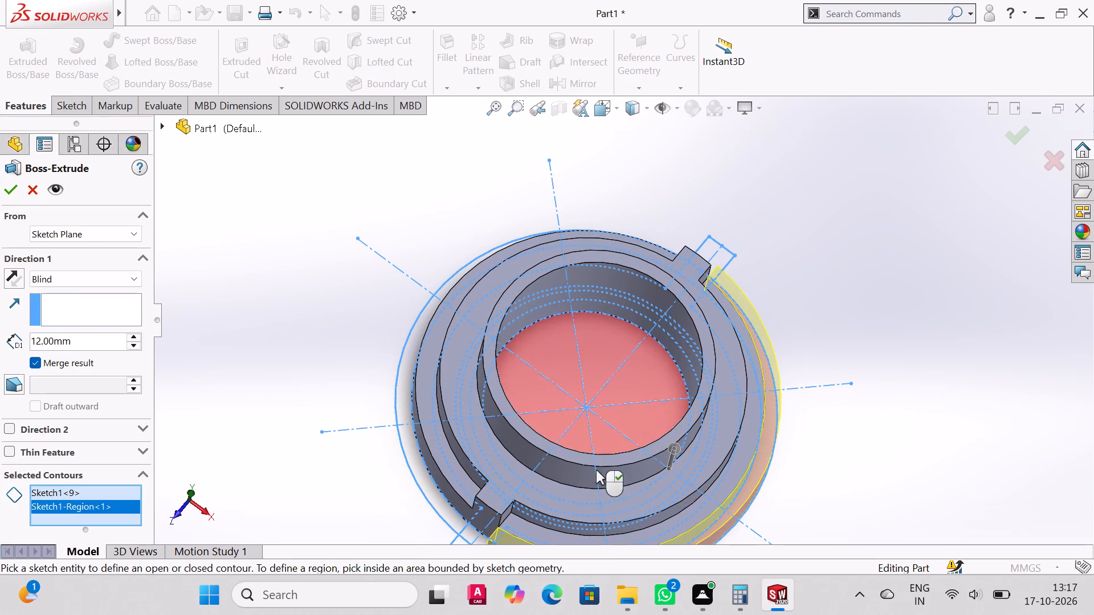
left_click(426, 486)
middle_click_drag(672, 438, 625, 348)
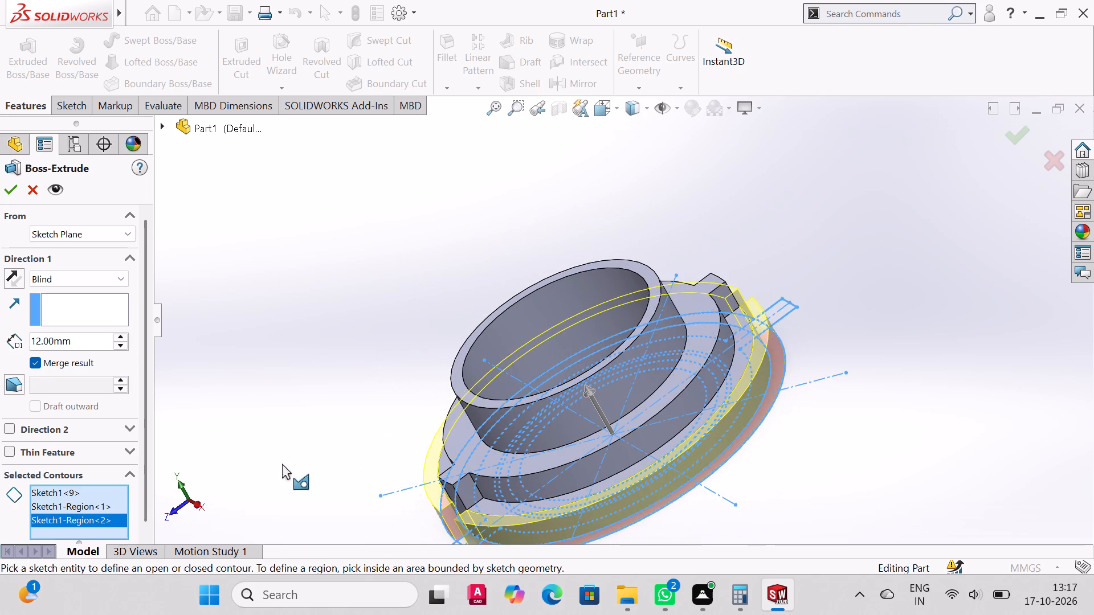
left_click_drag(84, 341, 0, 368)
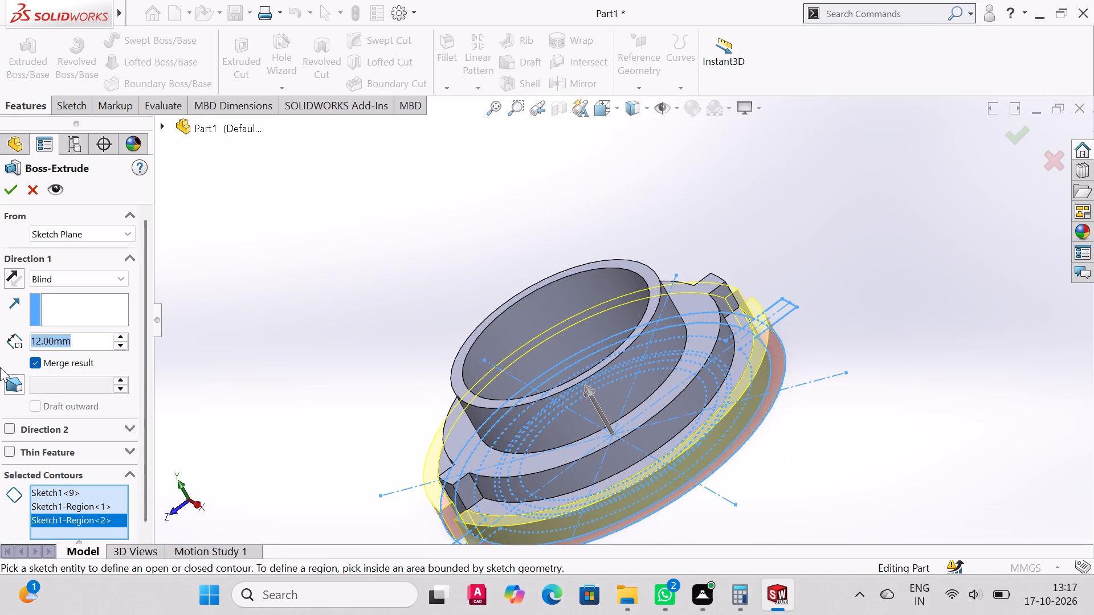
type("10")
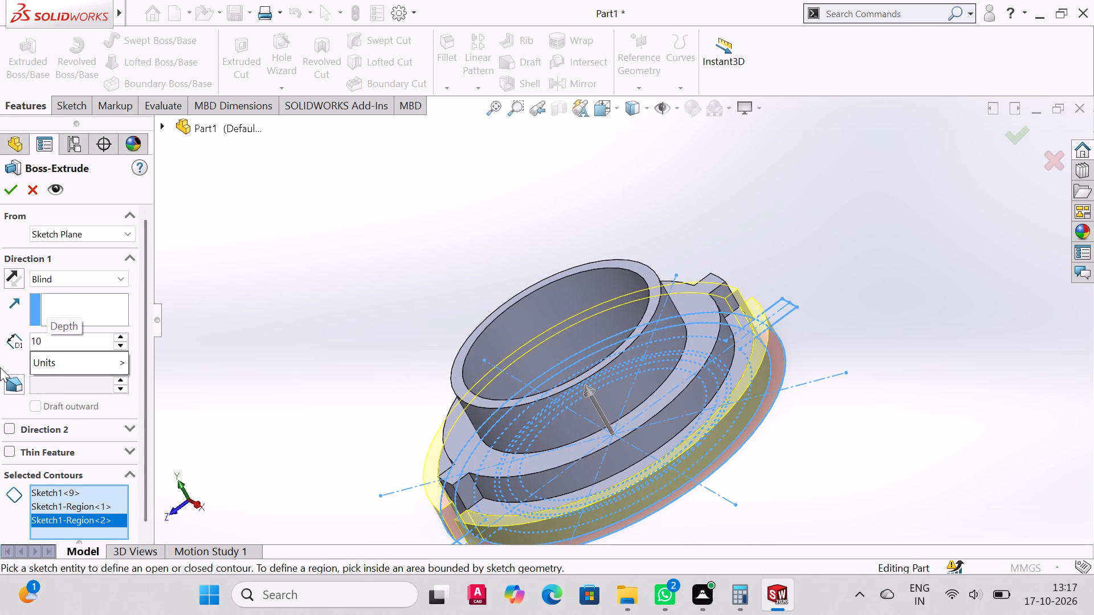
key("Return")
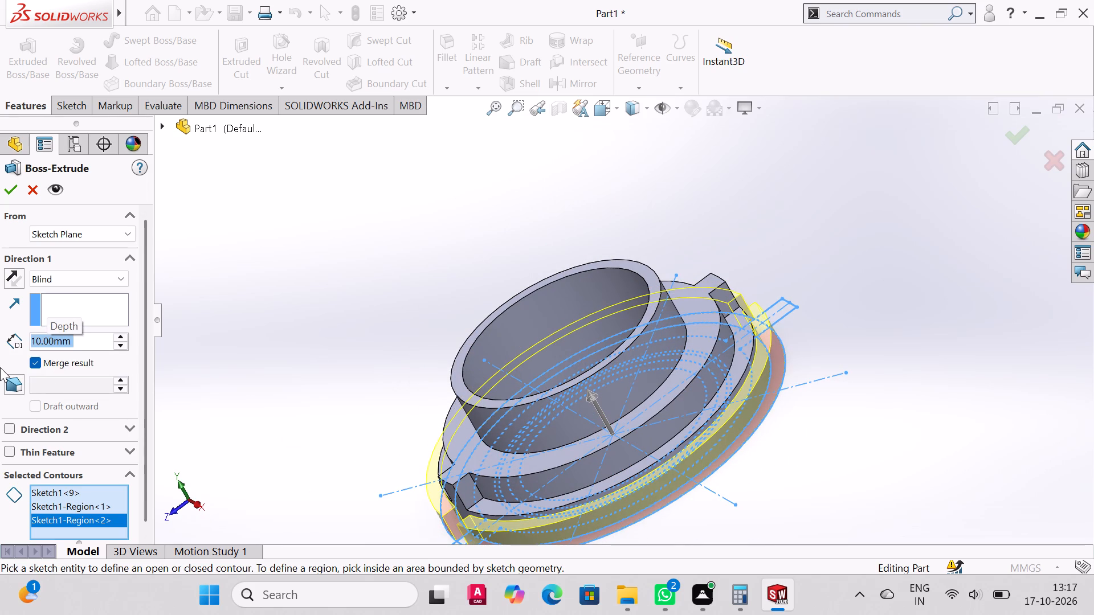
left_click(13, 183)
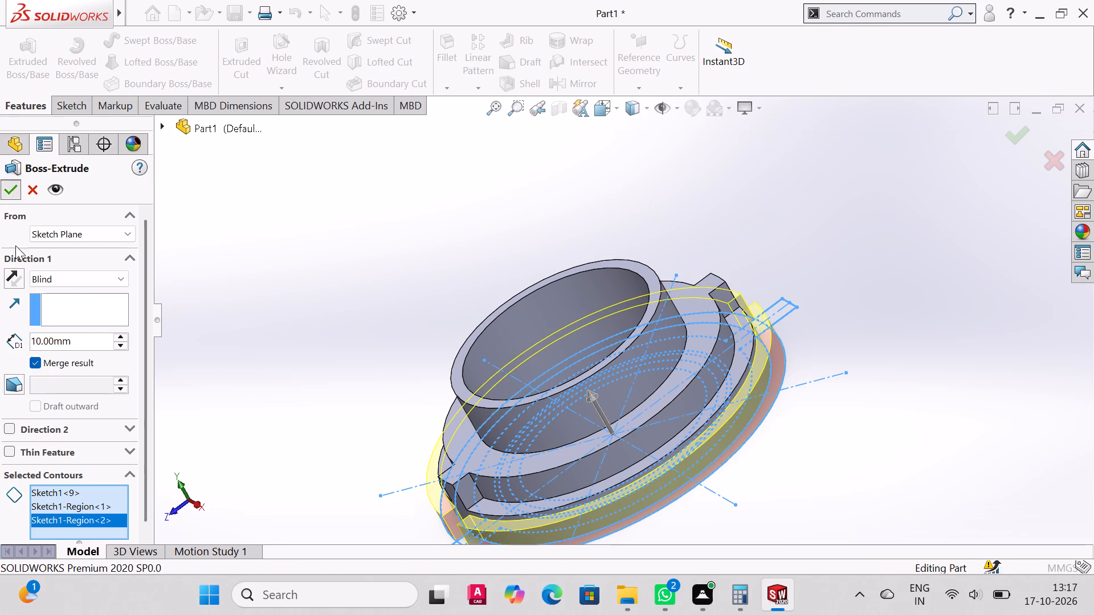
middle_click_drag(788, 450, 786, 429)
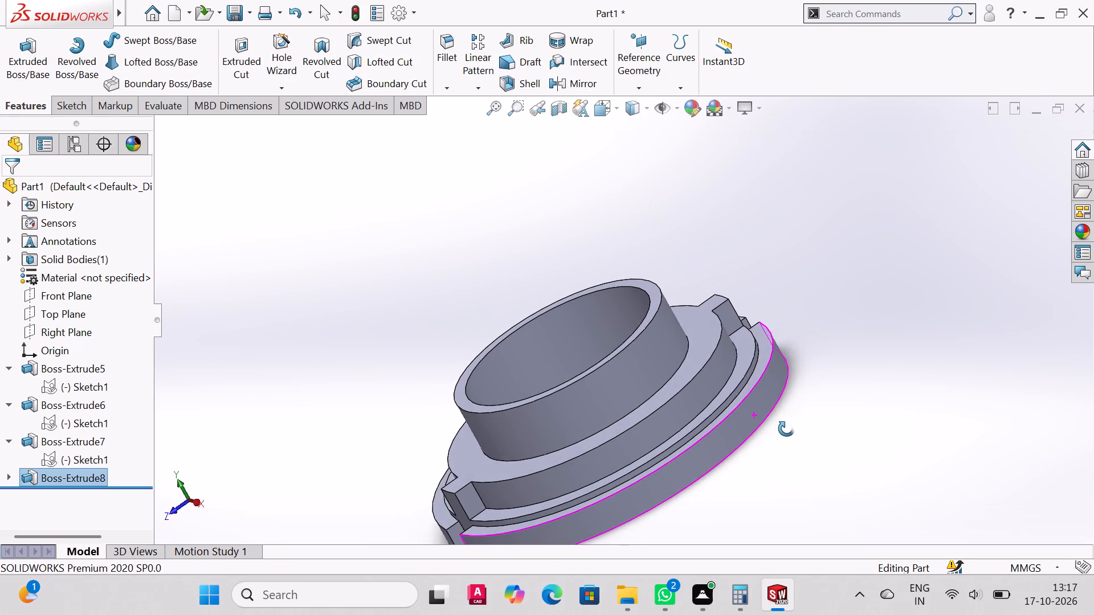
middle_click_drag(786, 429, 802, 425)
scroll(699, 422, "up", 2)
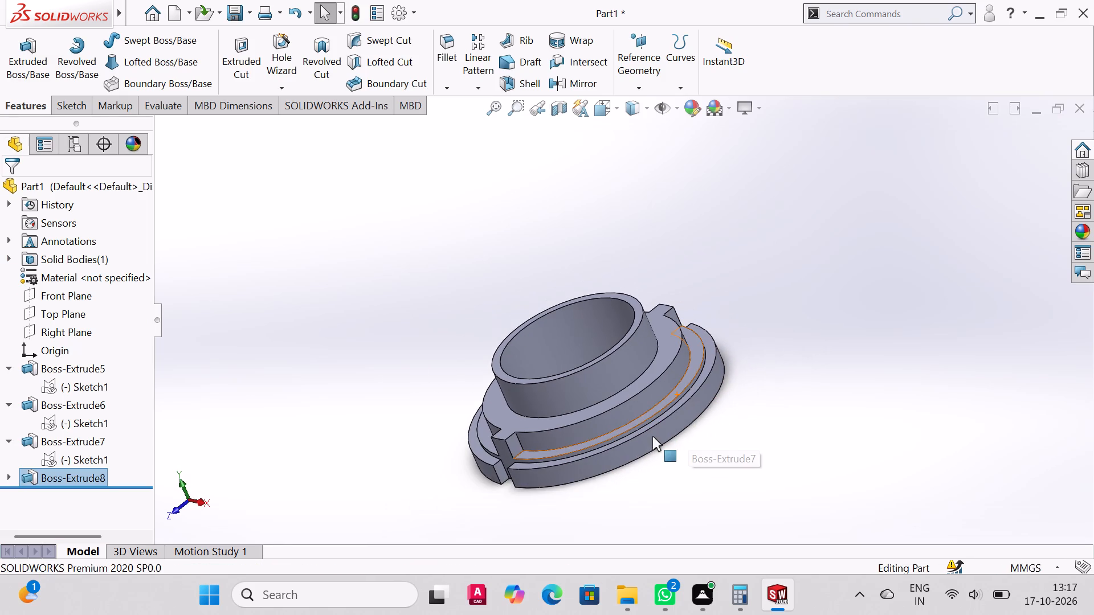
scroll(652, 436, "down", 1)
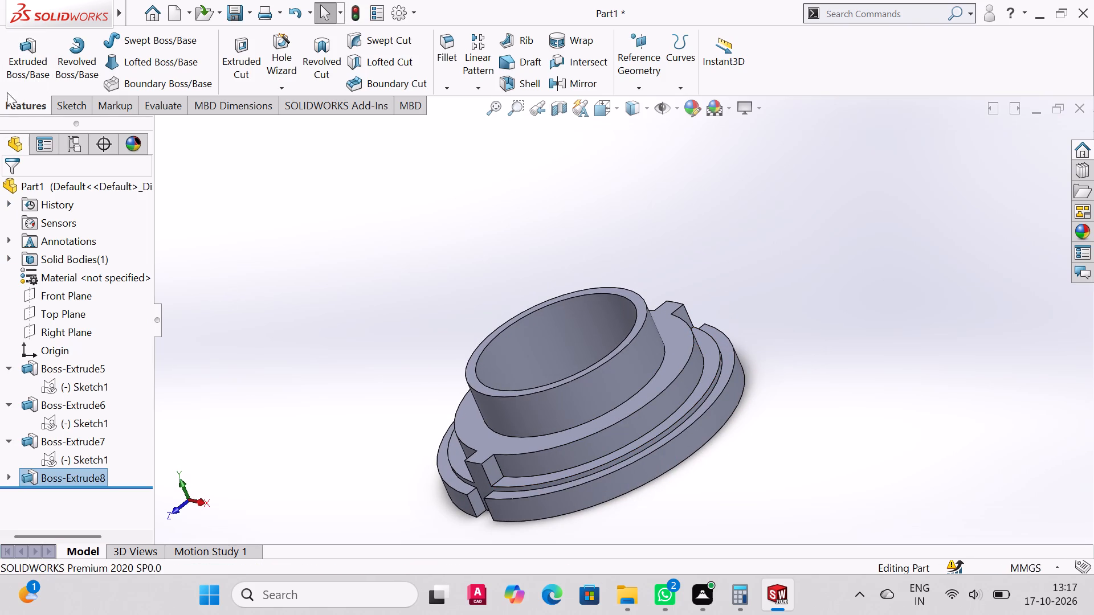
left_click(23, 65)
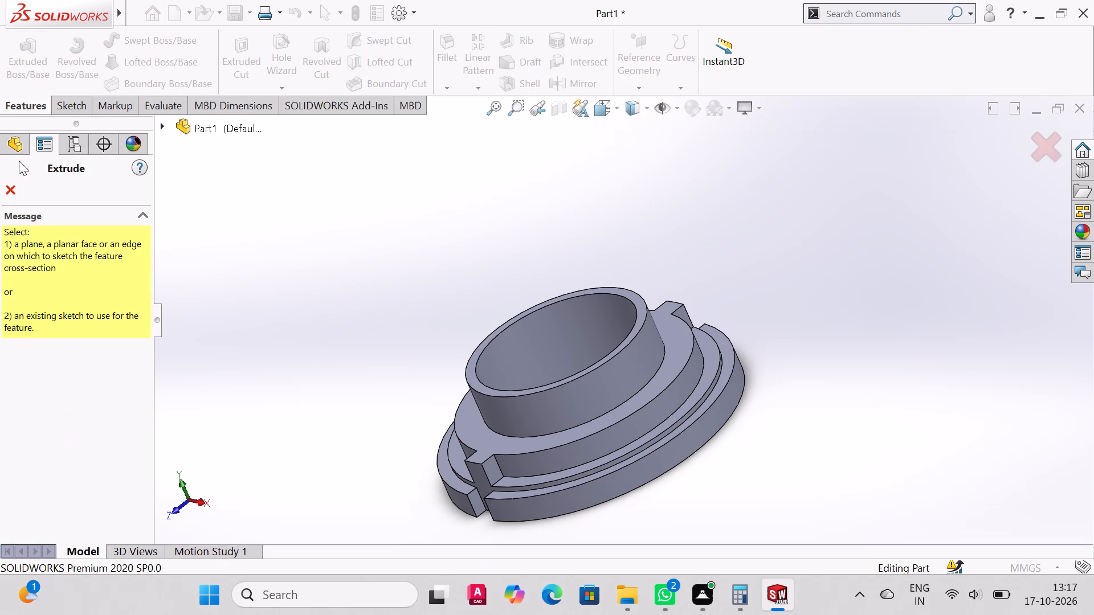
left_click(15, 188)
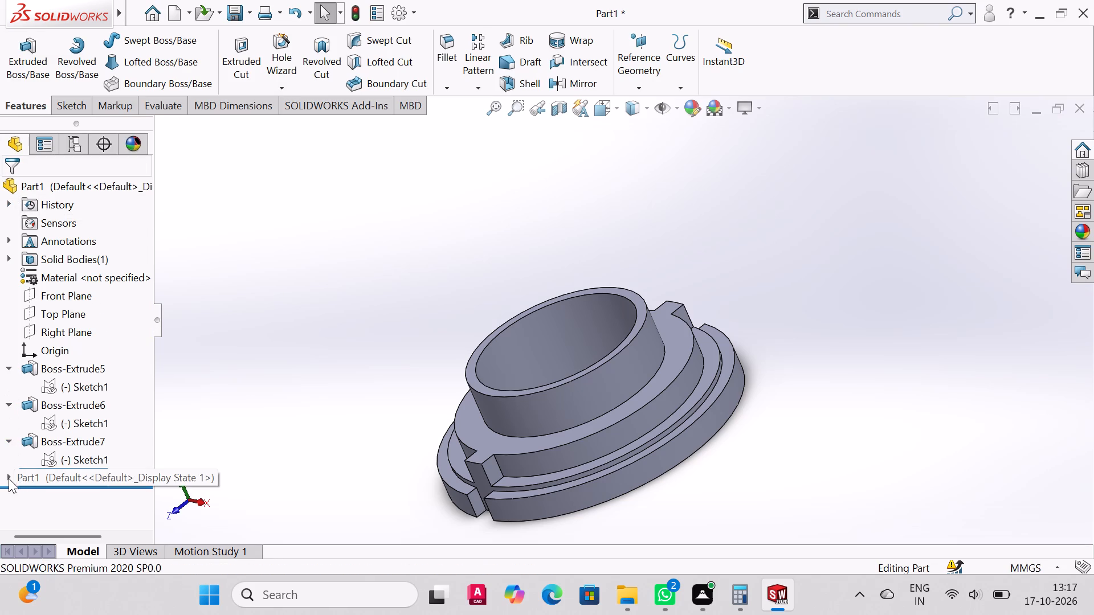
Start a boss extrusion from Sketch1 with the two tab end regions projecting beyond the outermost ring as contours.
left_click(7, 479)
left_click(46, 493)
middle_click_drag(452, 368, 474, 381)
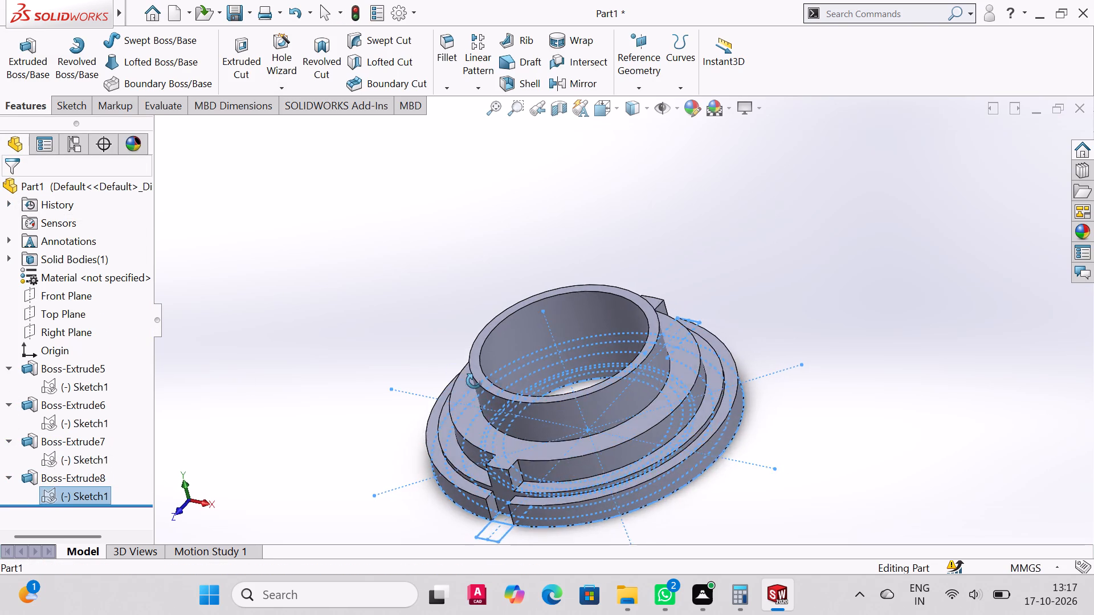
middle_click_drag(474, 381, 483, 389)
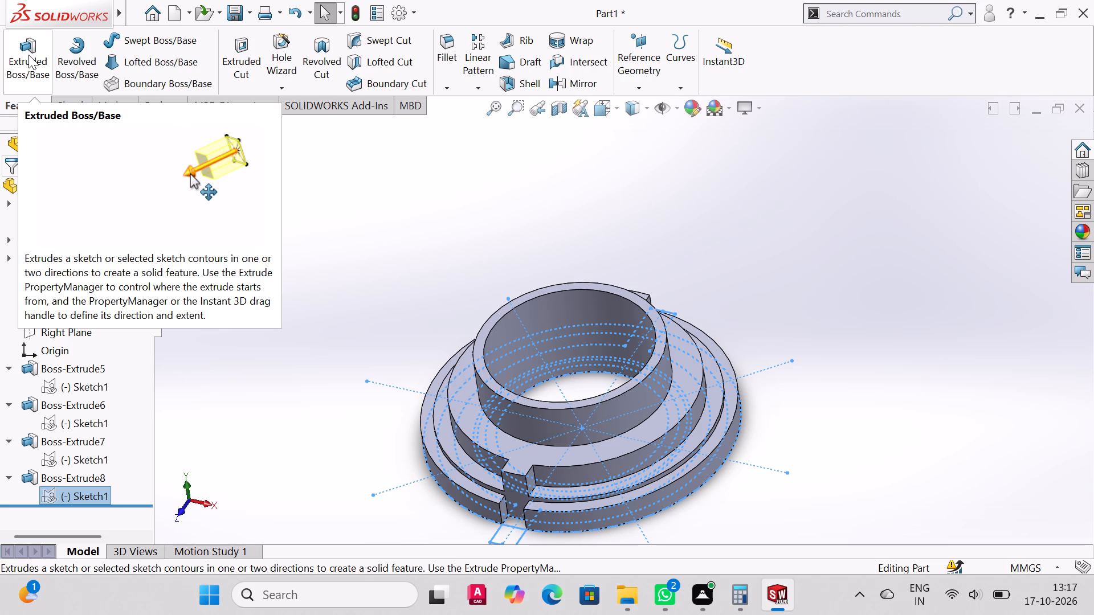
left_click(20, 65)
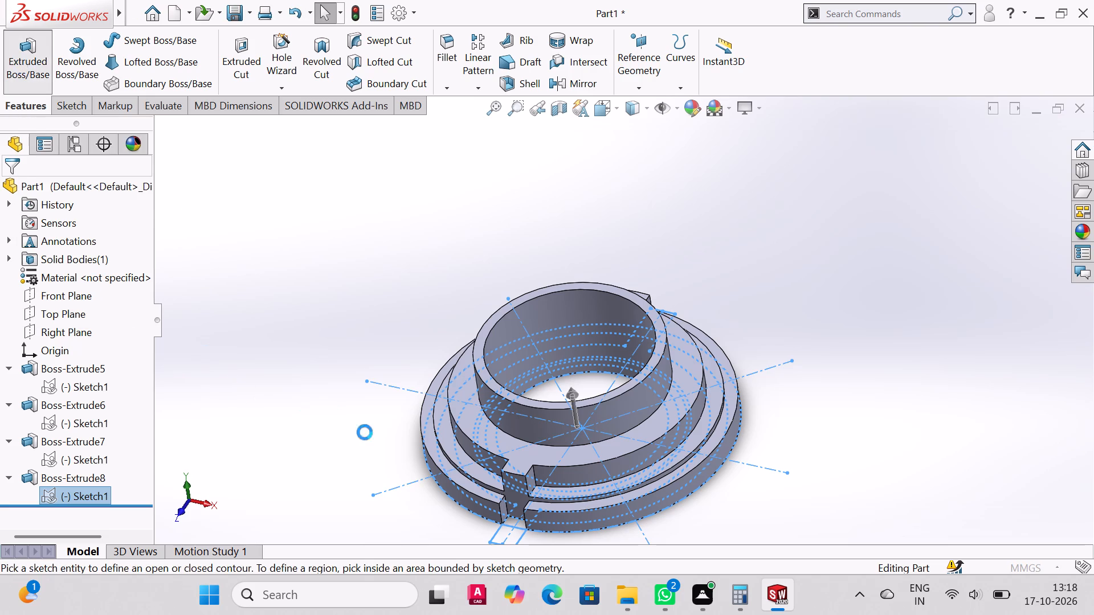
middle_click_drag(554, 465, 567, 446)
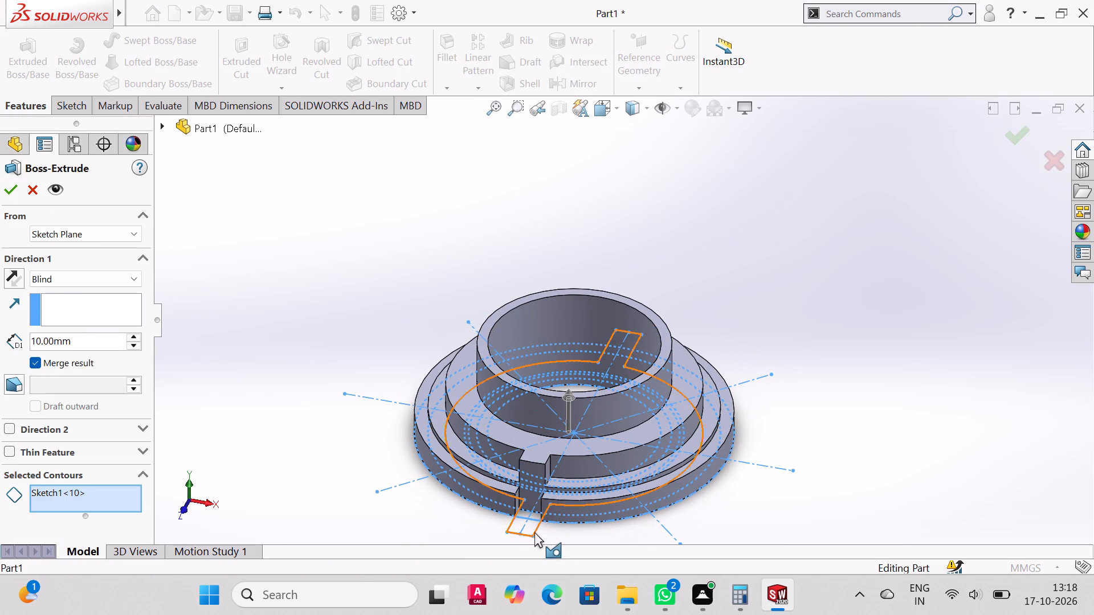
left_click(529, 526)
middle_click_drag(549, 498, 551, 565)
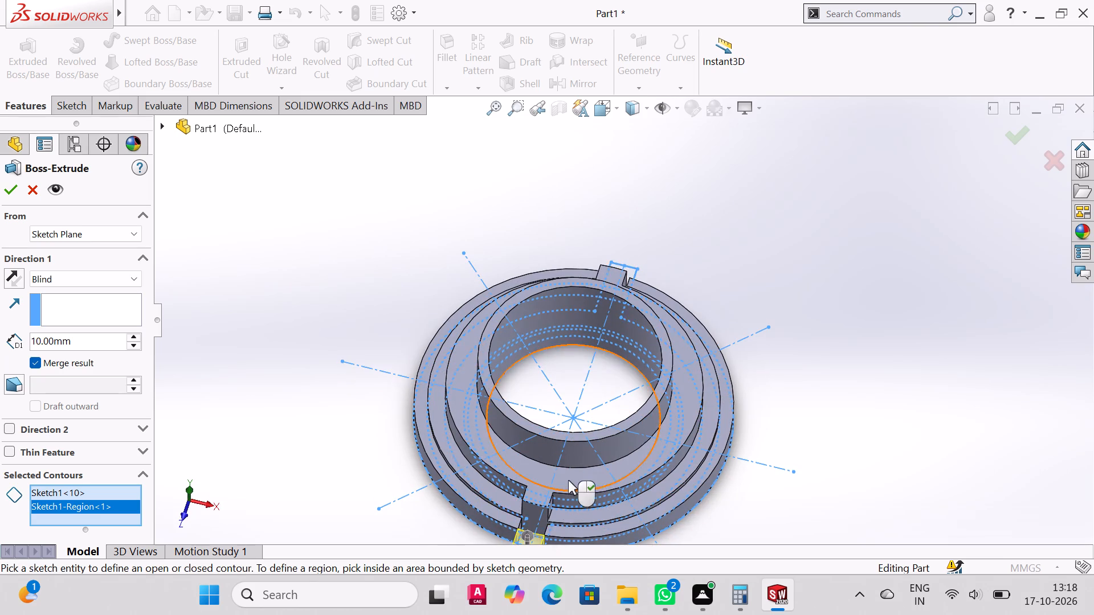
middle_click_drag(568, 480, 568, 545)
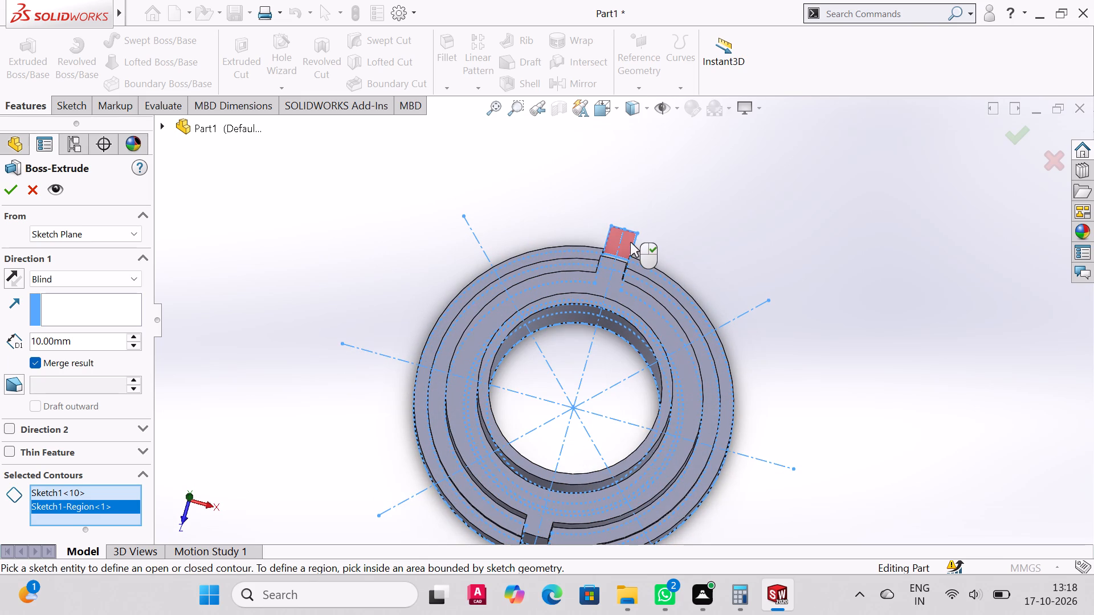
left_click(630, 242)
Add the two tab regions crossing the outermost ring to the contours and extrude all four tab regions by 22 mm.
middle_click_drag(645, 236, 650, 358)
scroll(646, 237, "down", 1)
middle_click_drag(650, 349, 639, 264)
key("ctrl+1")
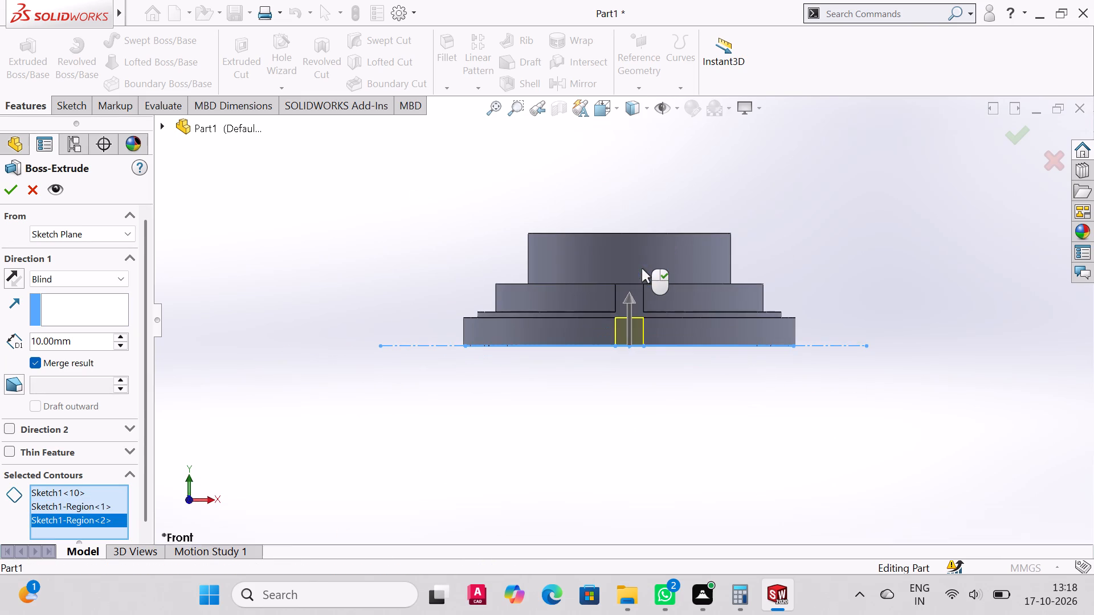
key("ctrl+2")
key("ctrl+3")
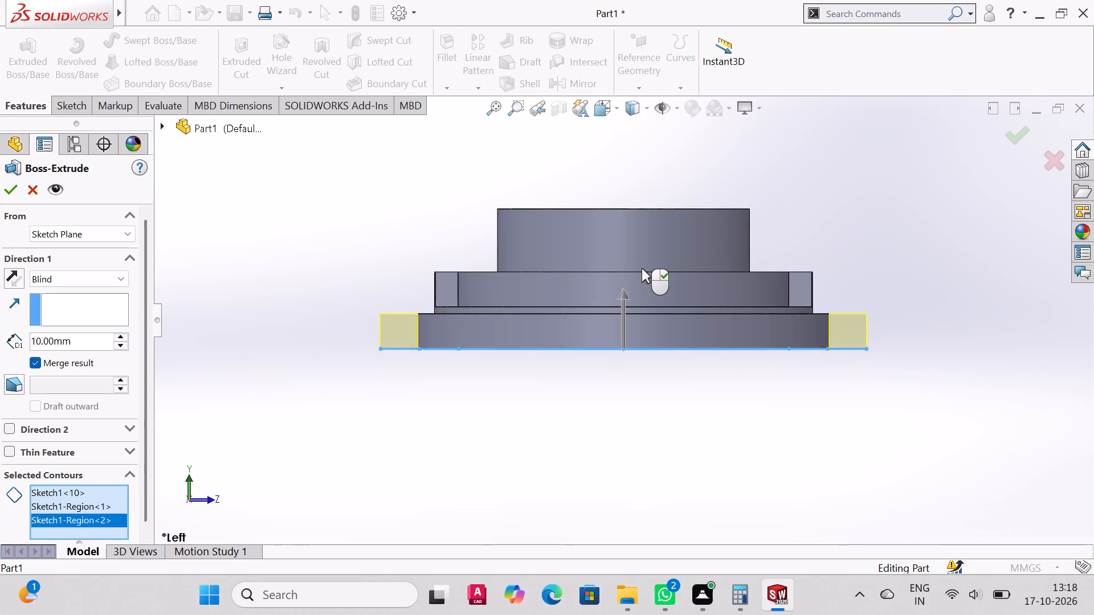
key("ctrl+4")
key("ctrl+5")
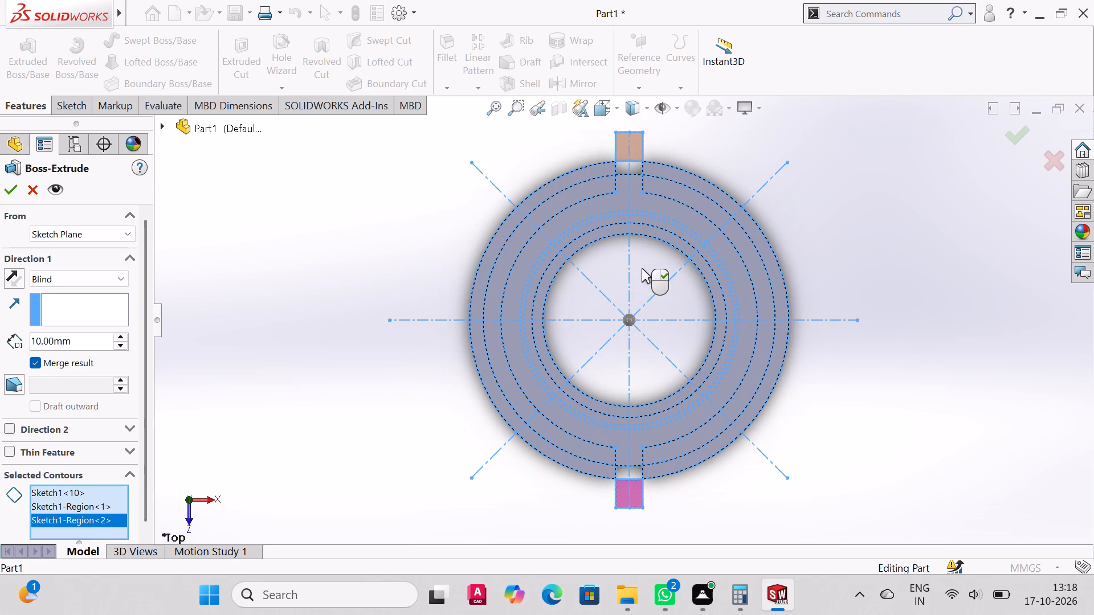
left_click(636, 169)
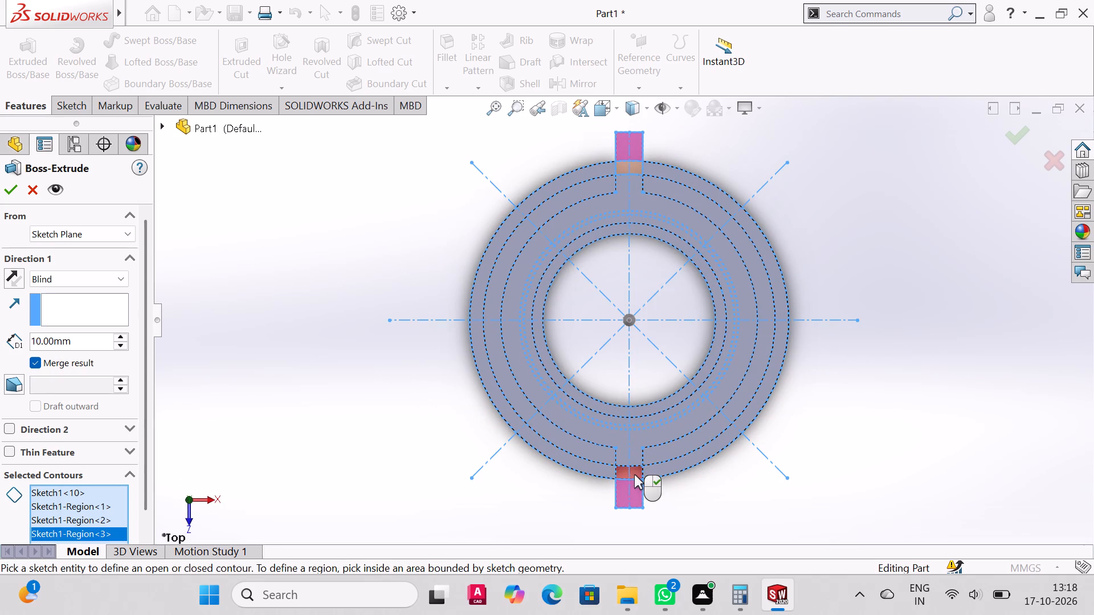
left_click(634, 474)
middle_click_drag(772, 482, 736, 321)
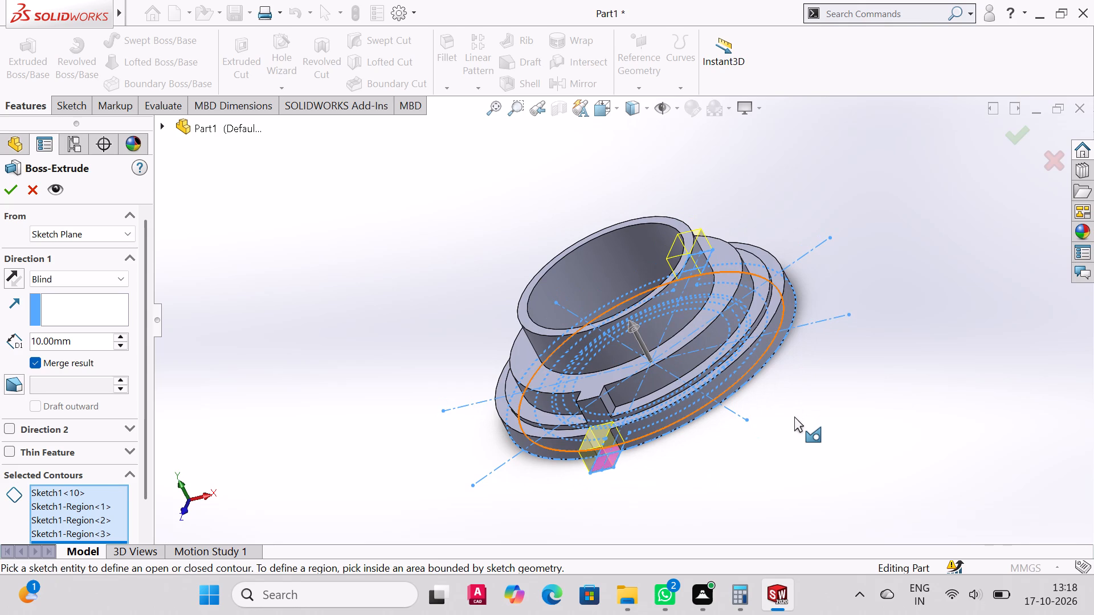
type("22")
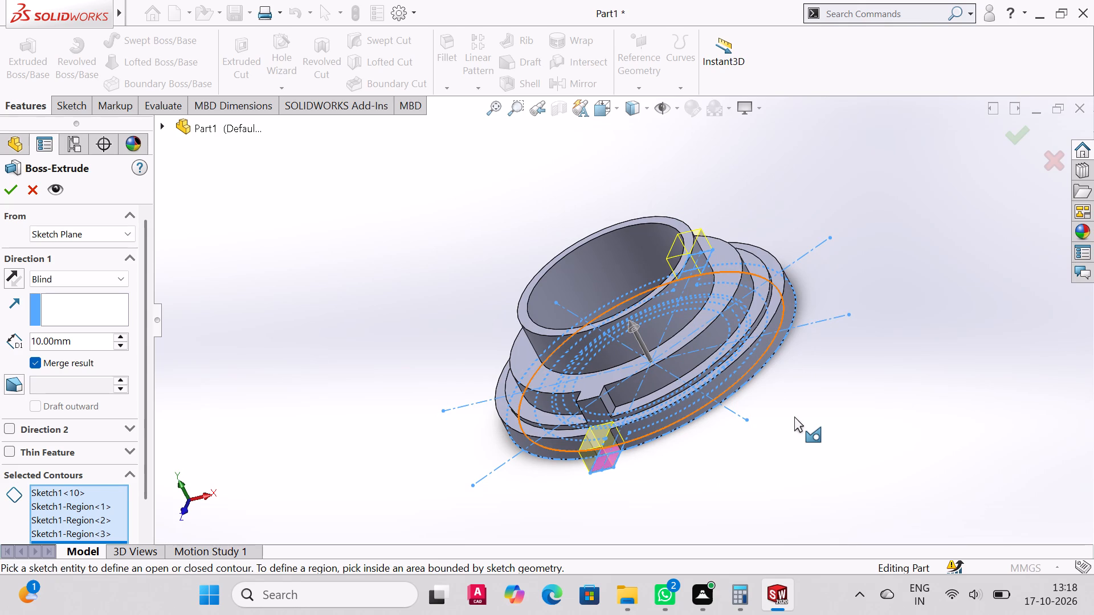
left_click_drag(91, 347, 0, 380)
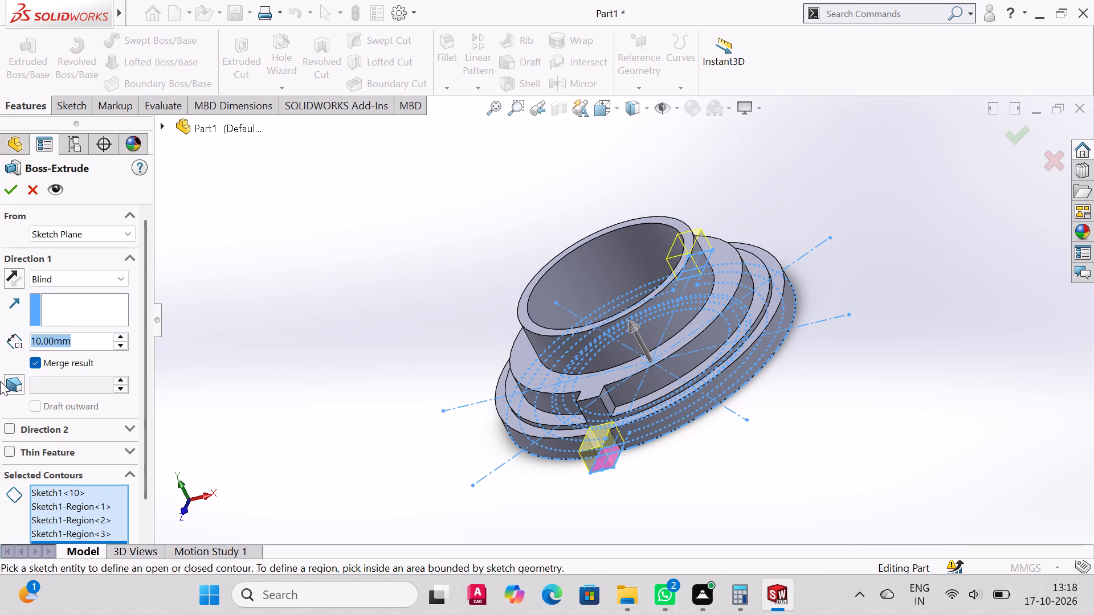
type("22")
key("Return")
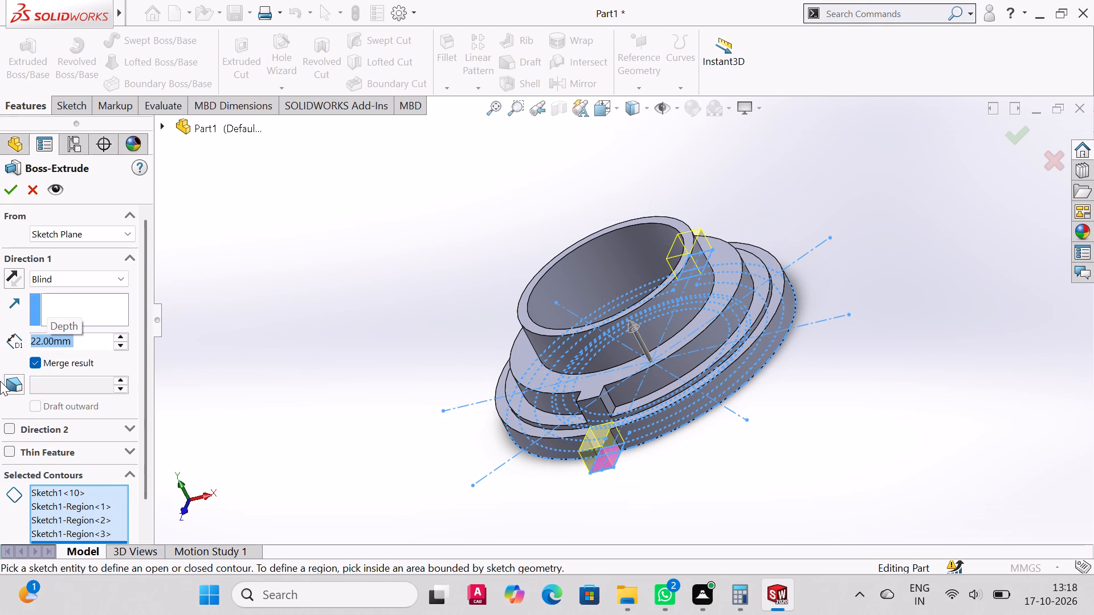
left_click(5, 186)
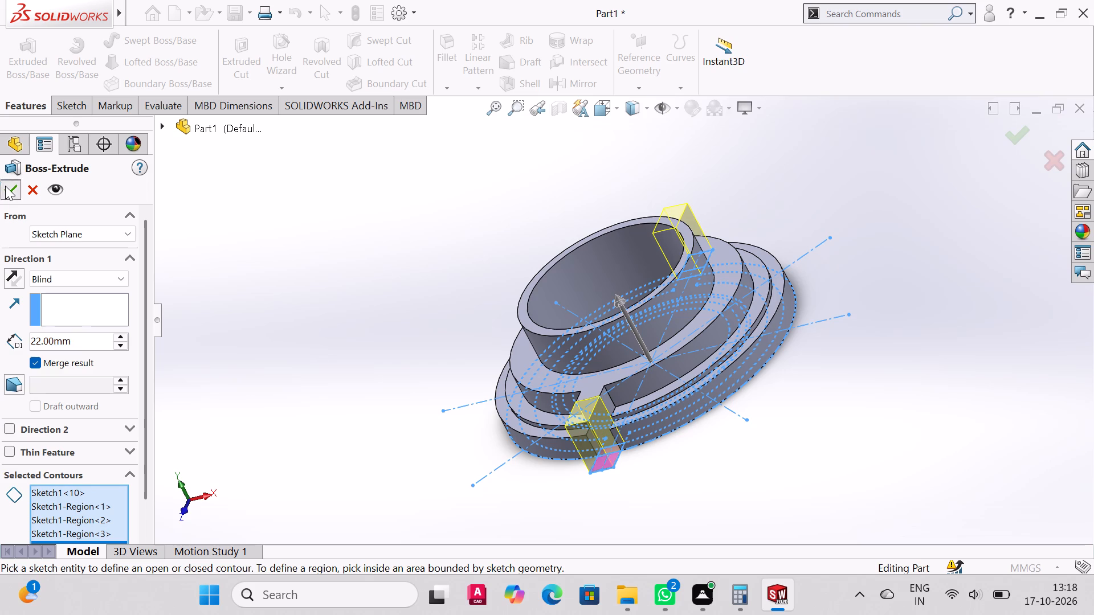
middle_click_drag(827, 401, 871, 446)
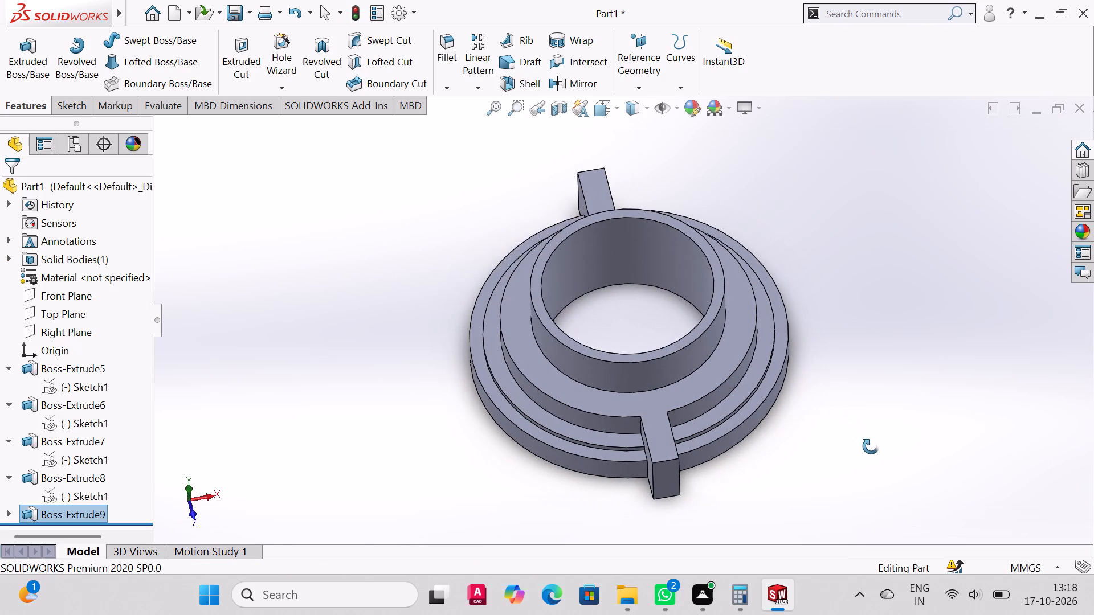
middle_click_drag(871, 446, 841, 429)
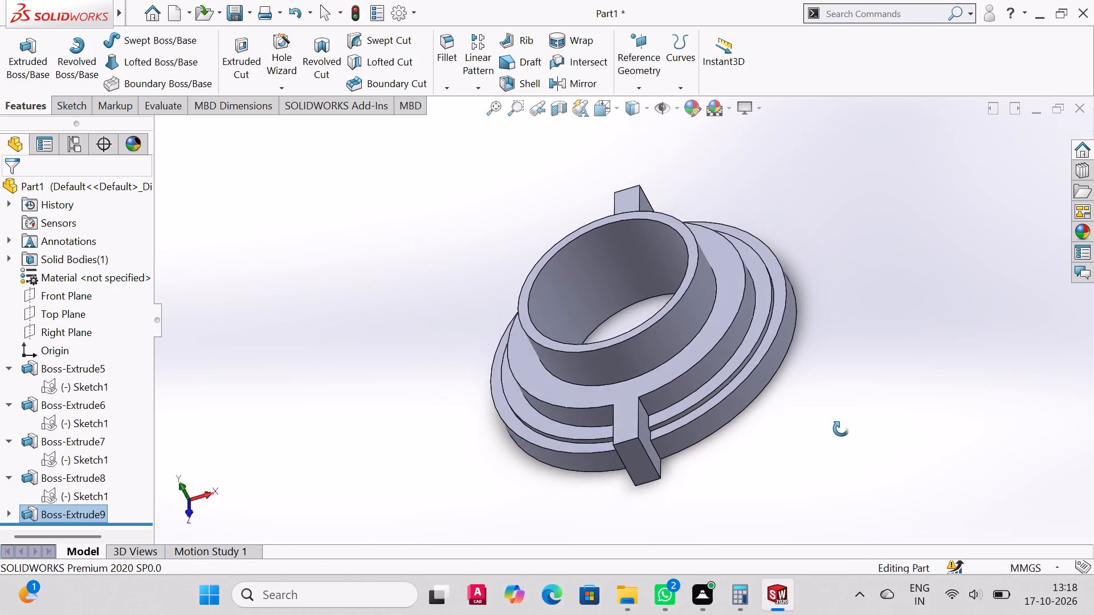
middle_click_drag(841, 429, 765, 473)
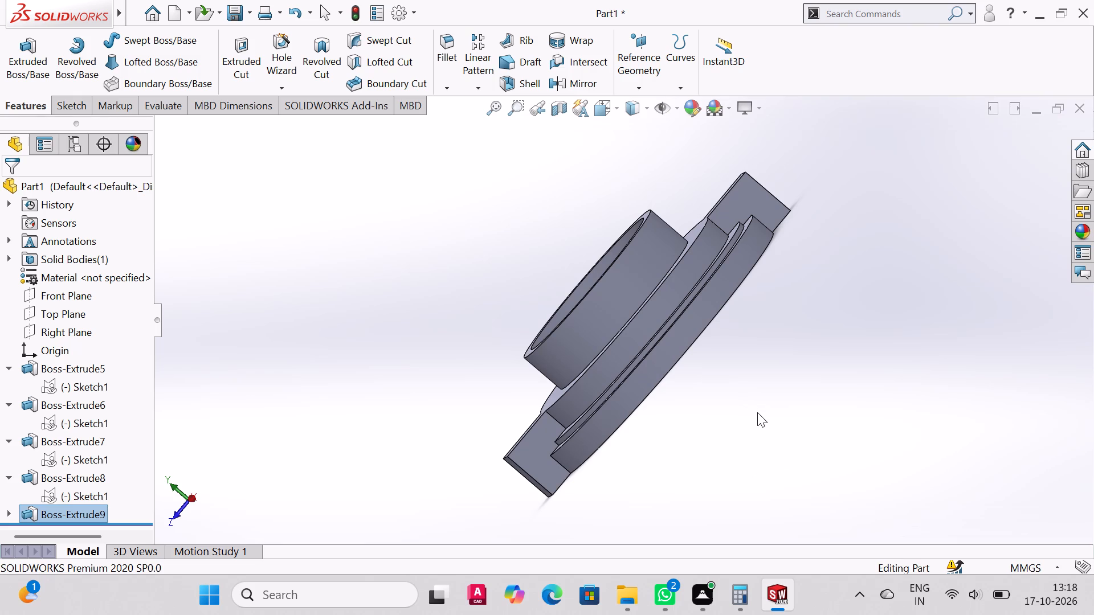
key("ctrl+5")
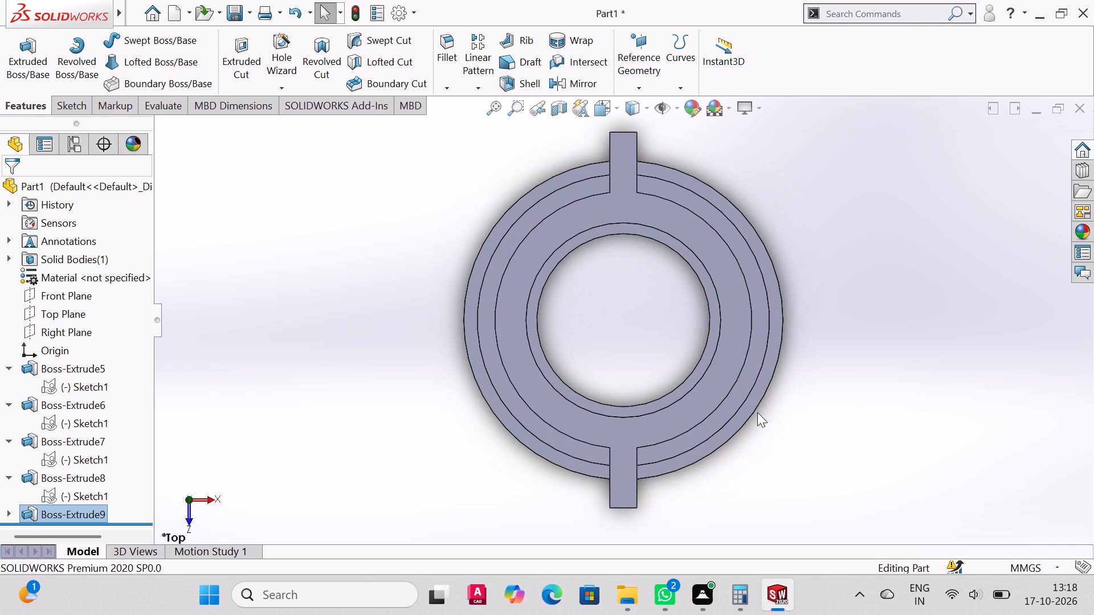
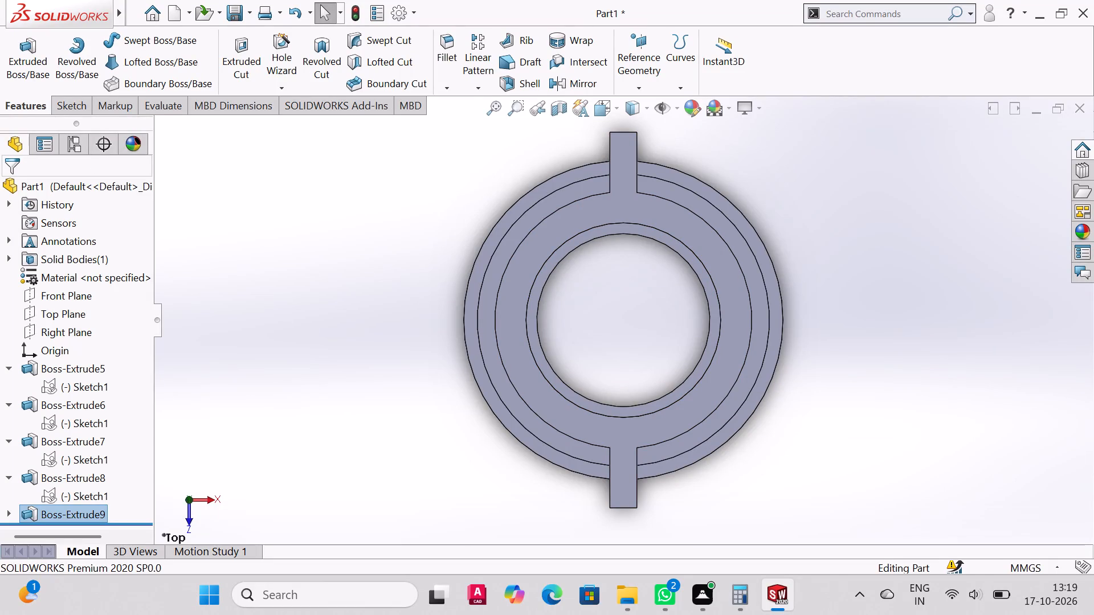
Reopen the base sketch, Sketch1, for editing and start the Circle tool.
left_click(69, 111)
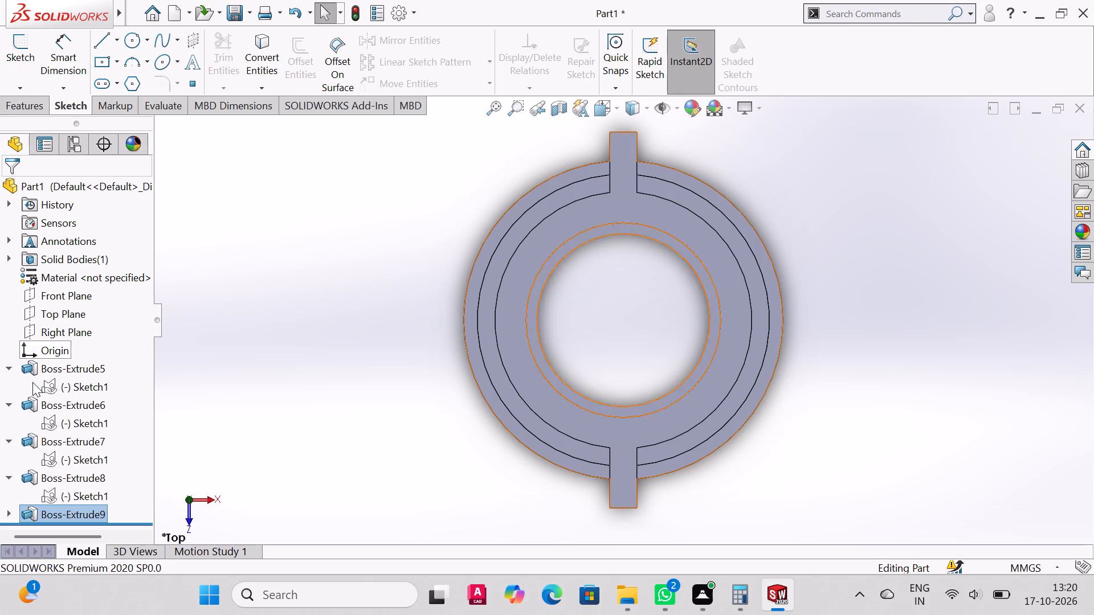
left_click(48, 383)
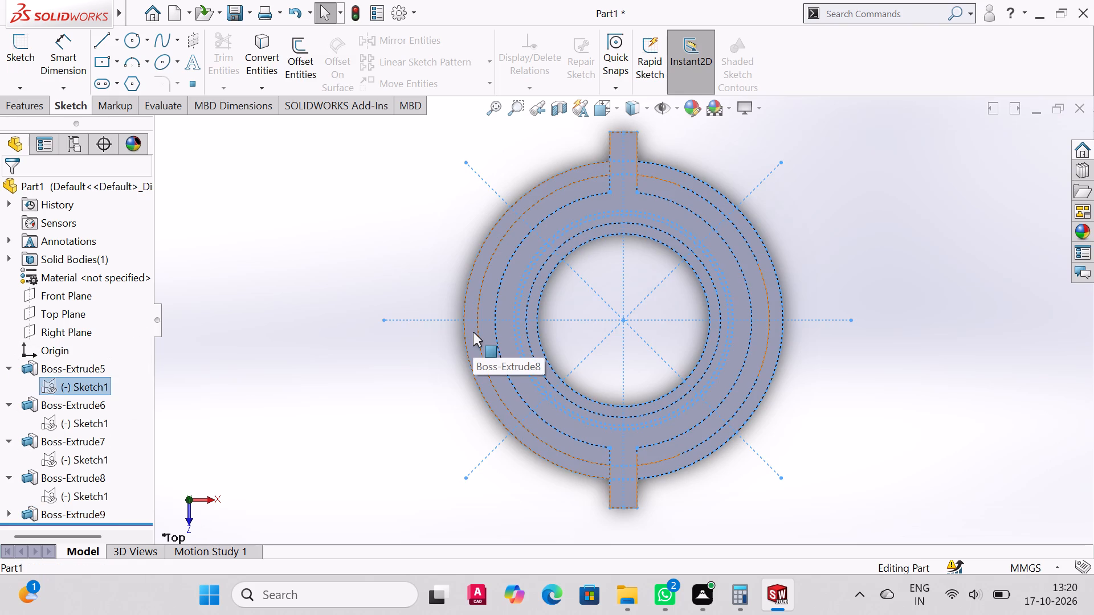
left_click(133, 42)
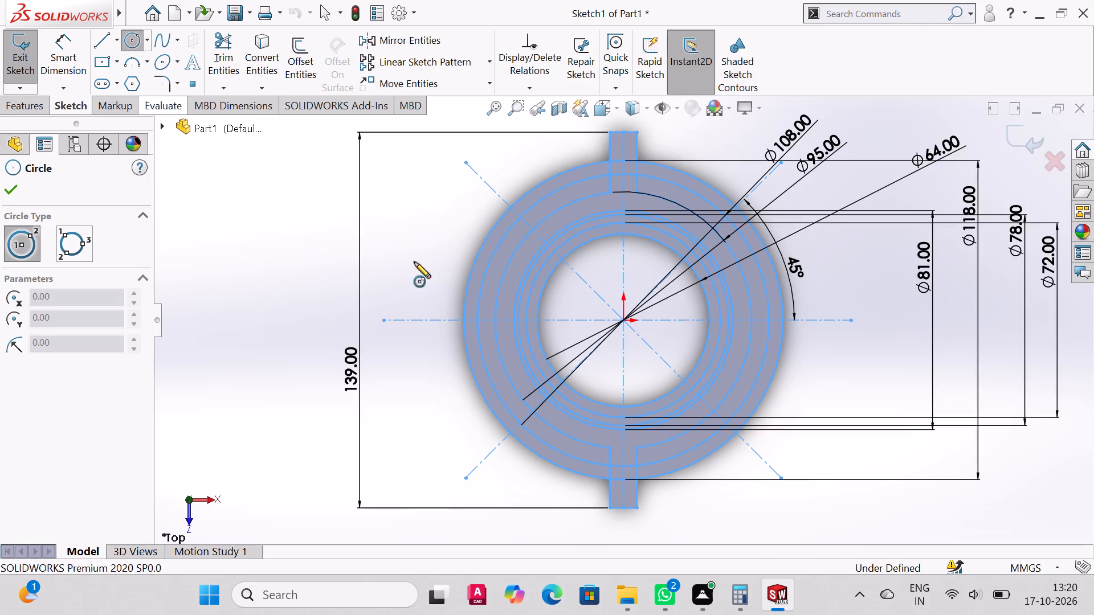
Examine where the diagonal centrelines cross the outer ring circles of Sketch1 to locate a centre for a new circle.
scroll(721, 212, "up", 3)
scroll(721, 212, "down", 7)
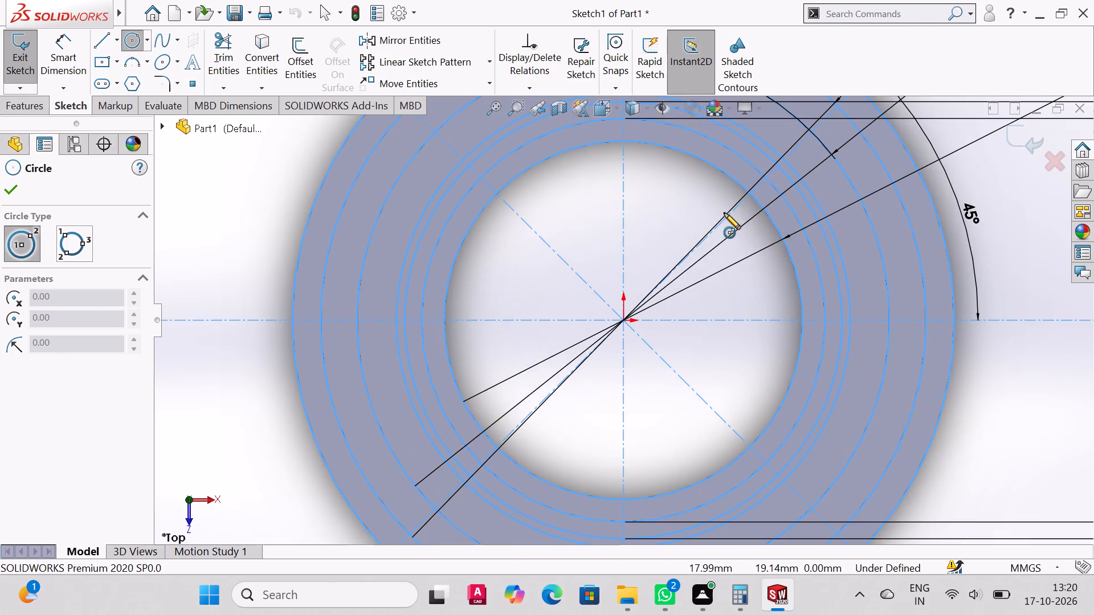
scroll(765, 214, "up", 3)
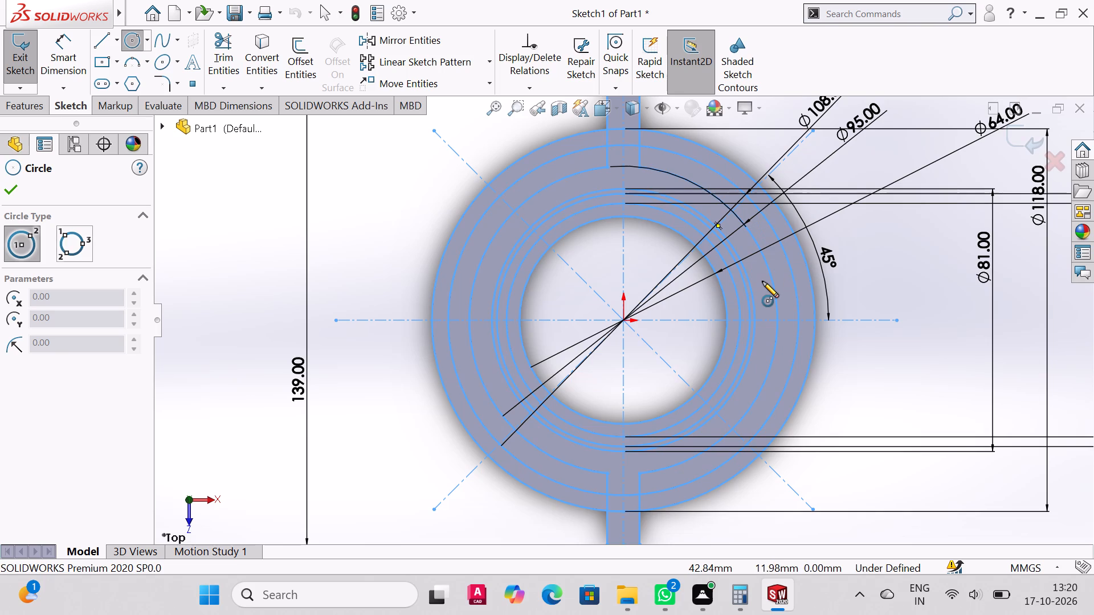
scroll(748, 214, "up", 2)
scroll(748, 214, "down", 2)
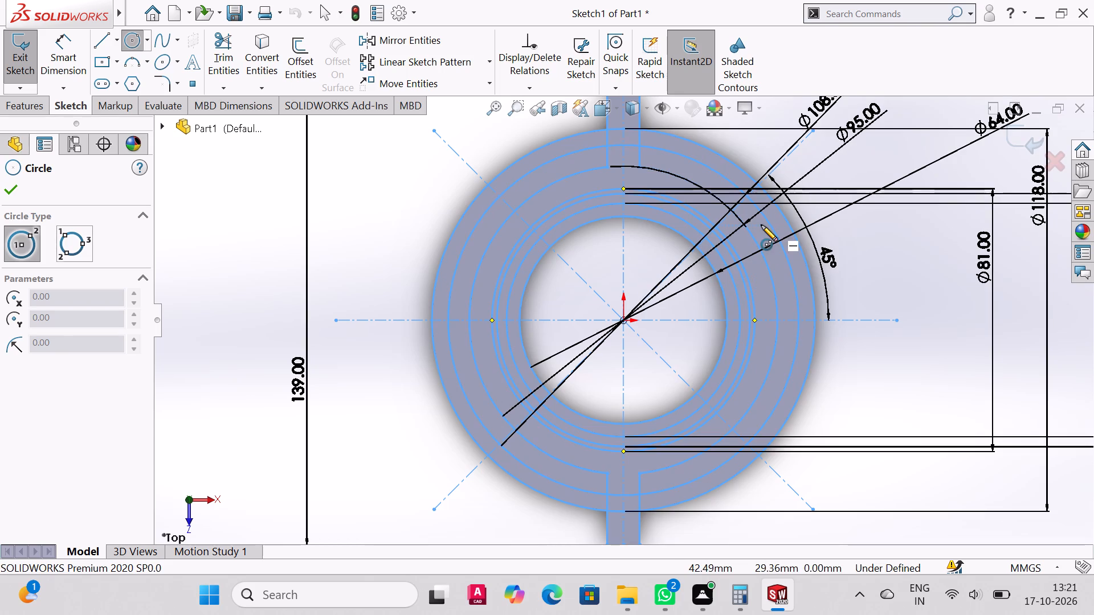
scroll(745, 191, "up", 1)
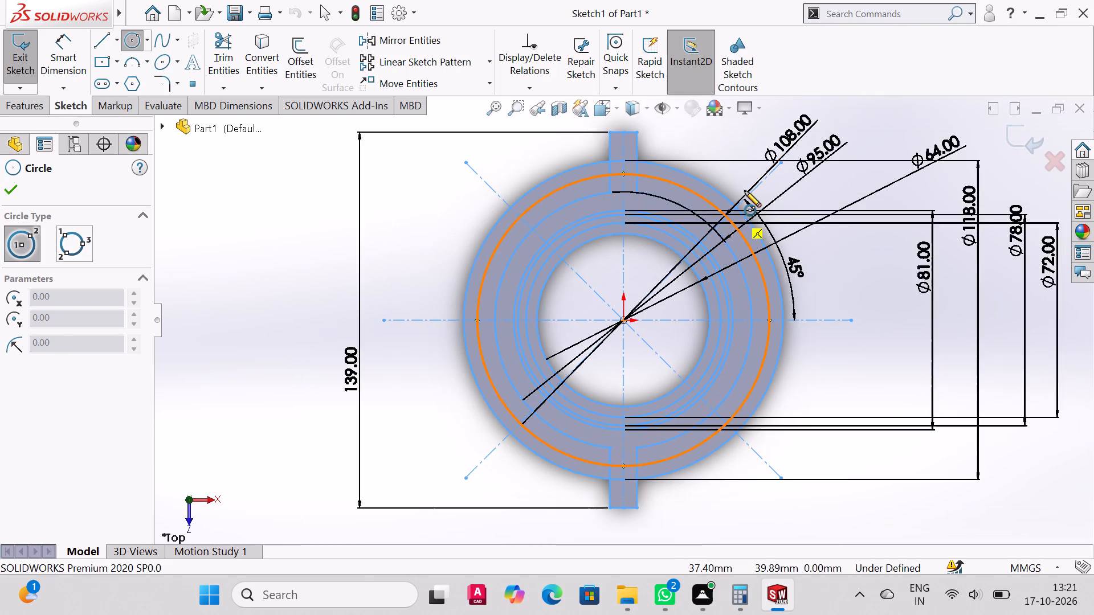
scroll(745, 191, "down", 4)
scroll(797, 217, "up", 2)
scroll(798, 181, "down", 4)
scroll(798, 180, "up", 4)
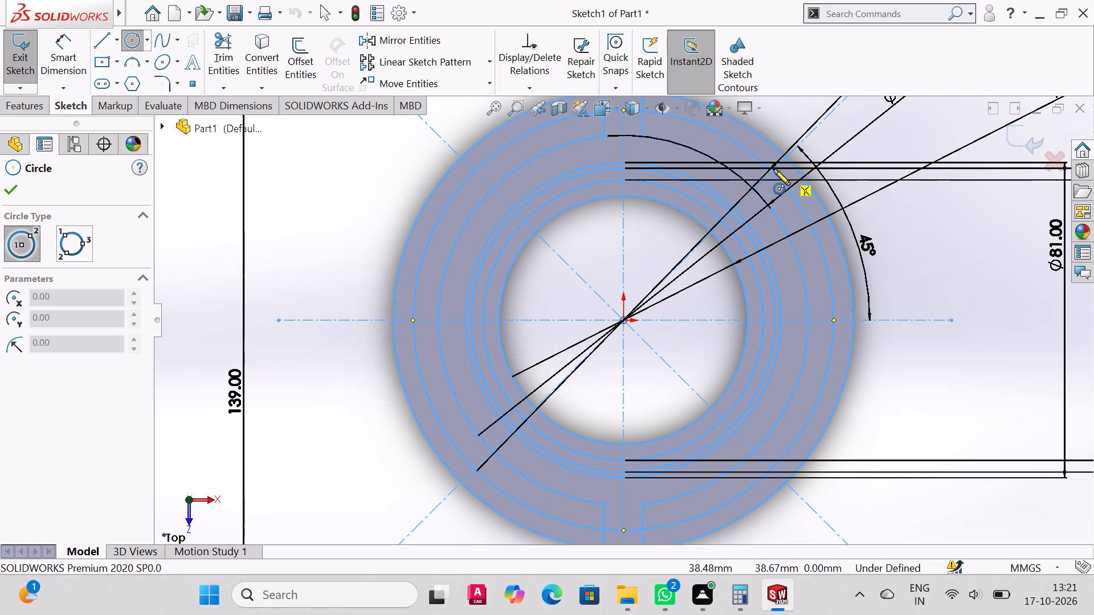
scroll(774, 167, "down", 4)
scroll(807, 143, "up", 7)
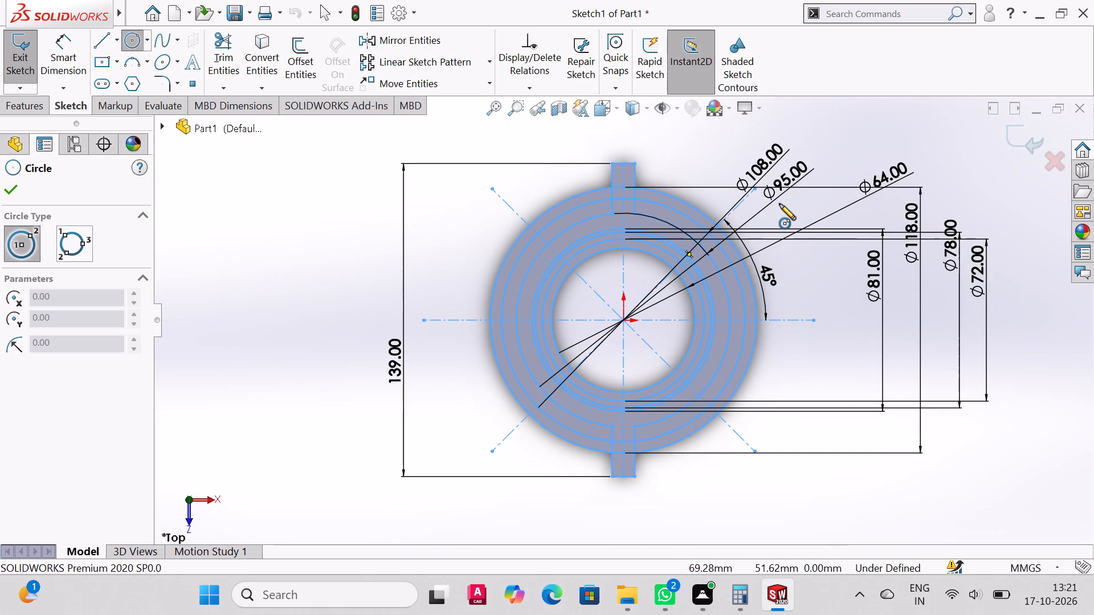
scroll(730, 199, "down", 1)
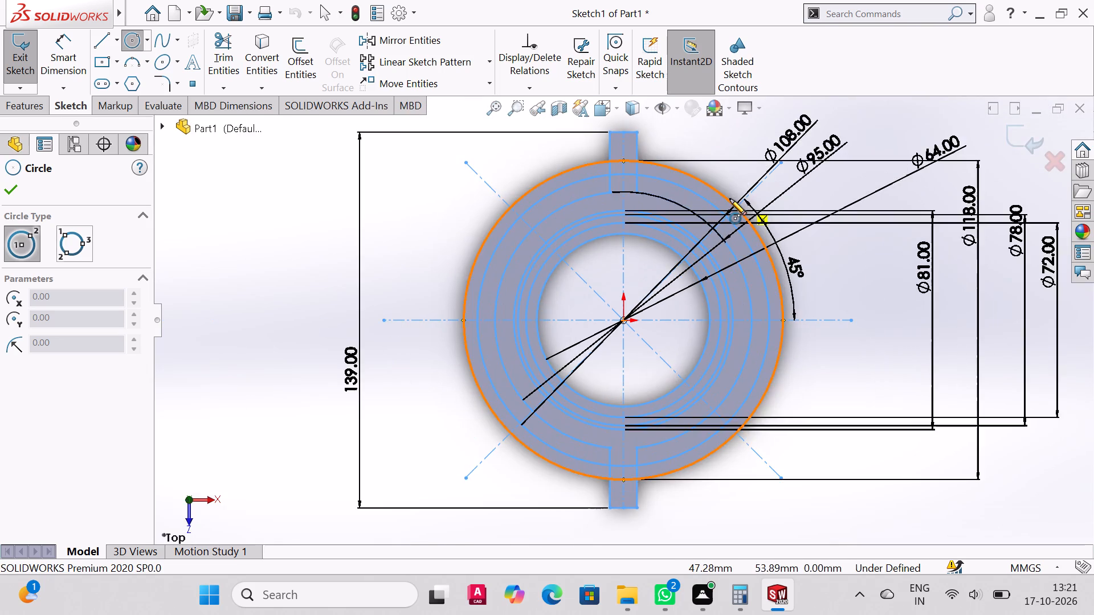
scroll(734, 198, "up", 5)
scroll(734, 198, "down", 7)
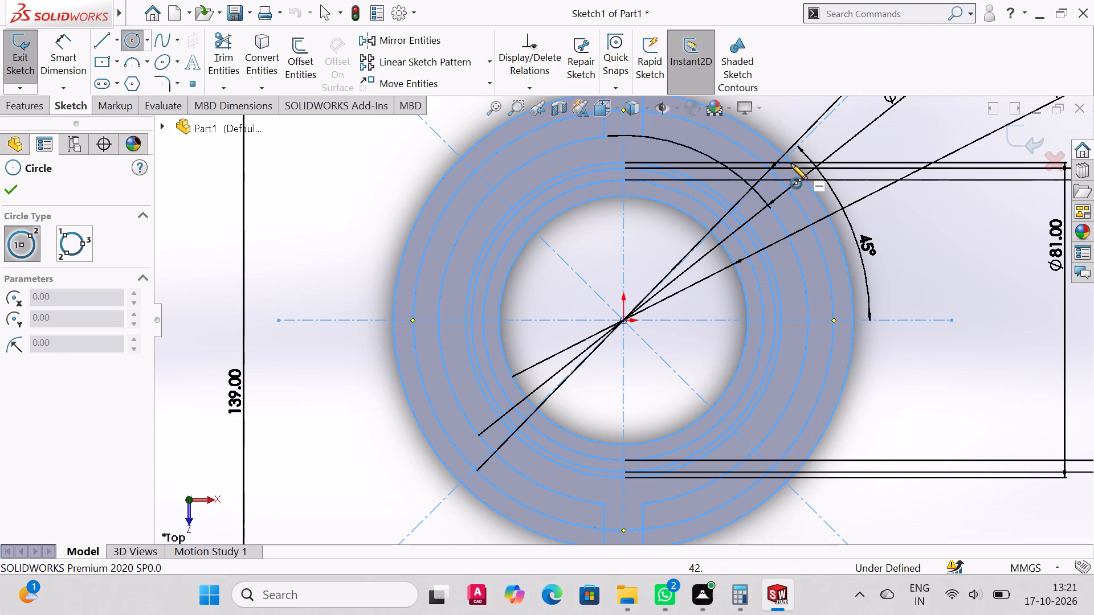
scroll(805, 165, "down", 2)
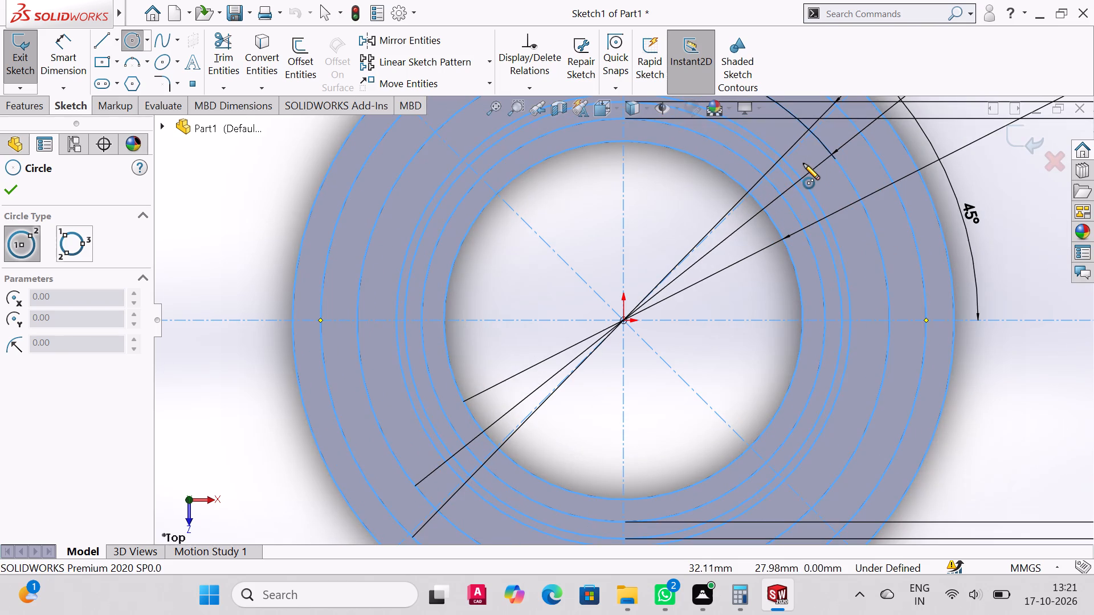
scroll(803, 163, "up", 4)
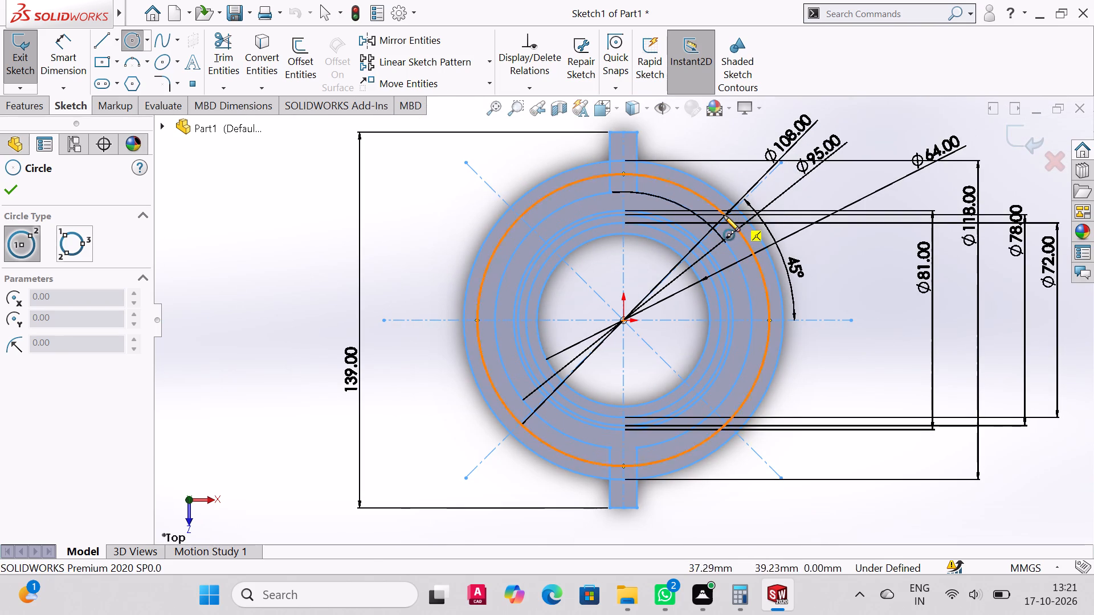
scroll(728, 210, "up", 2)
scroll(728, 210, "down", 5)
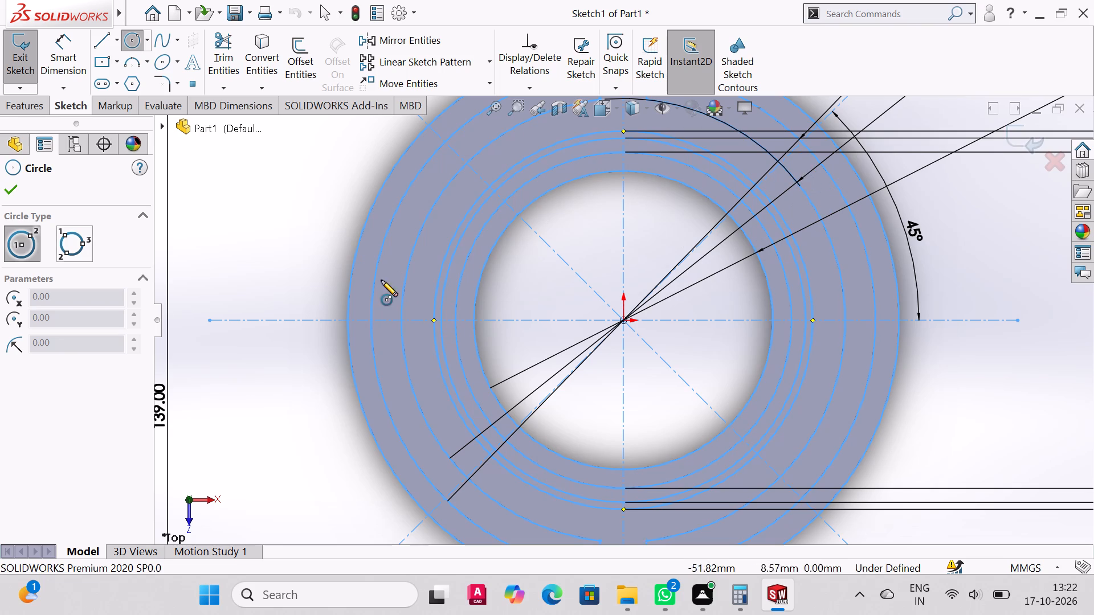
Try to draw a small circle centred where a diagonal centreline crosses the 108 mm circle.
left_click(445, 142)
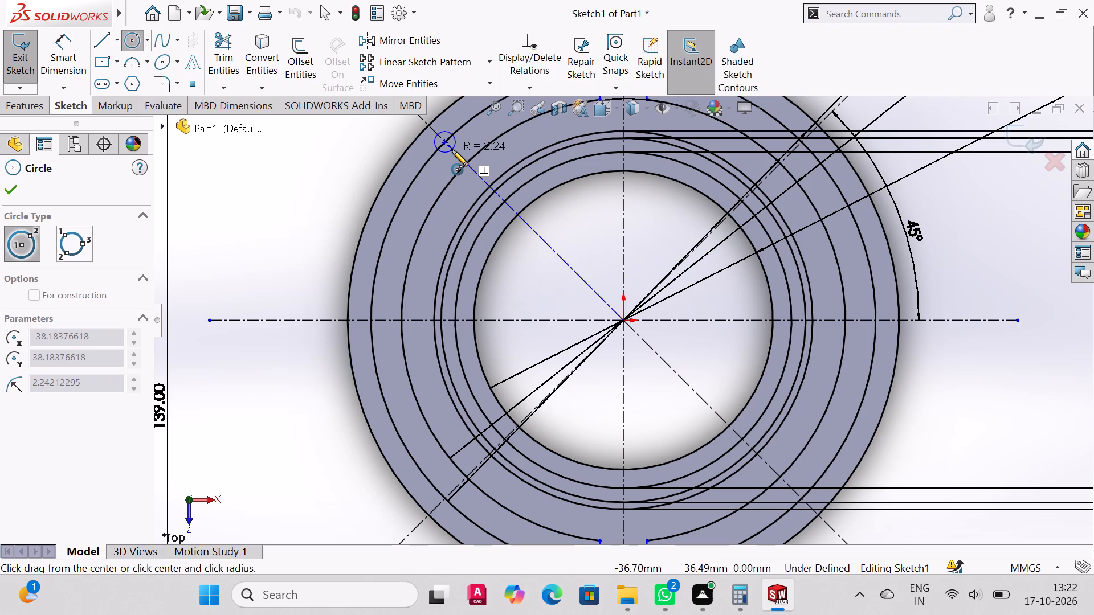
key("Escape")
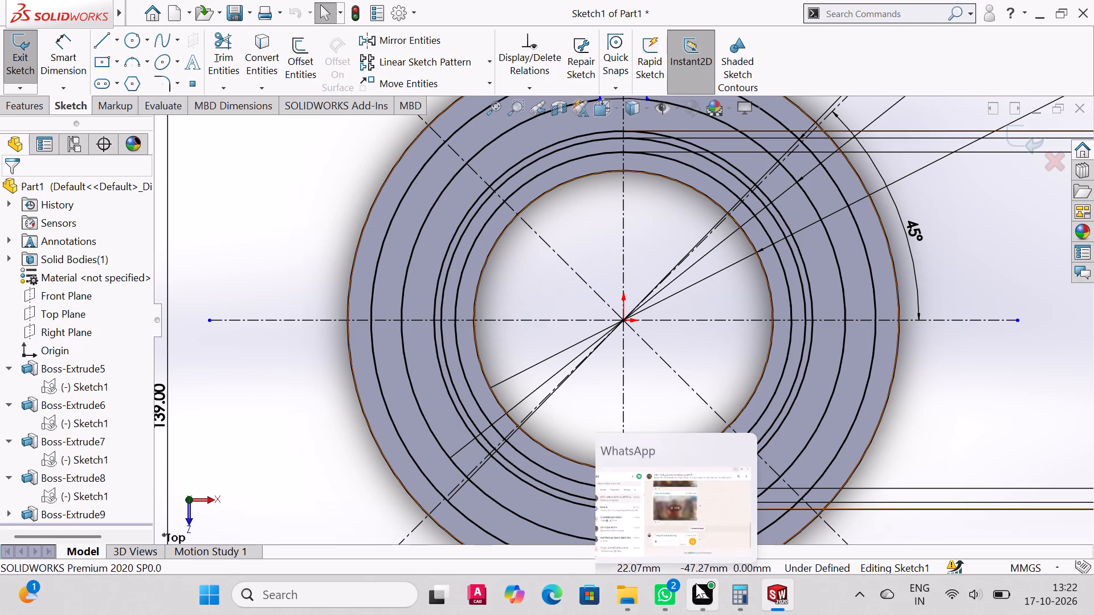
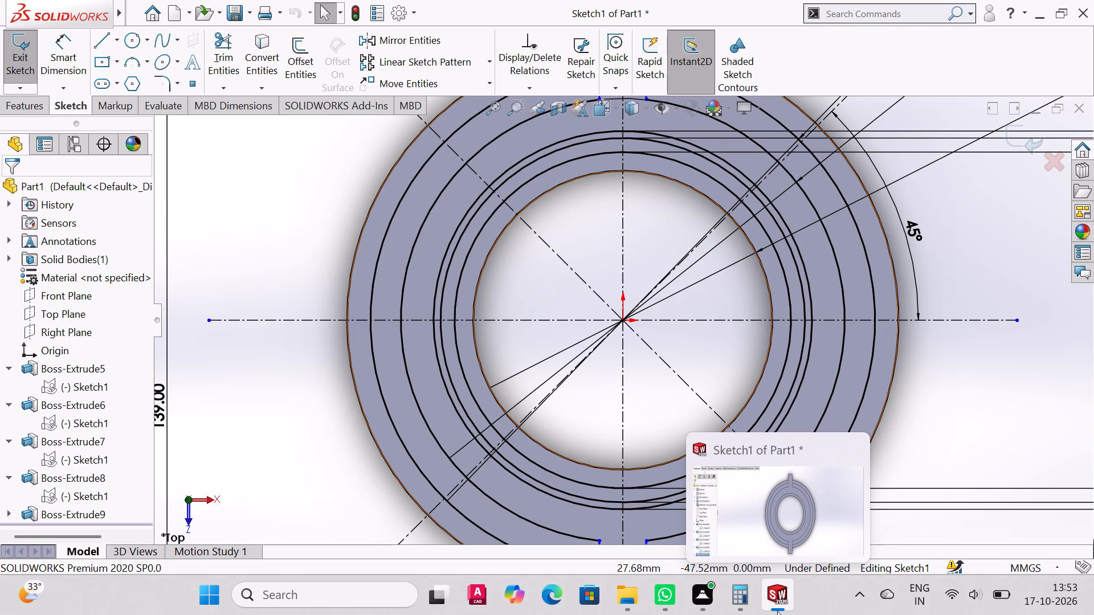
Sketch a 59 mm line from the origin along the upper-left 45° diagonal centreline to the outer 118 mm circle.
scroll(651, 232, "up", 3)
scroll(621, 232, "down", 1)
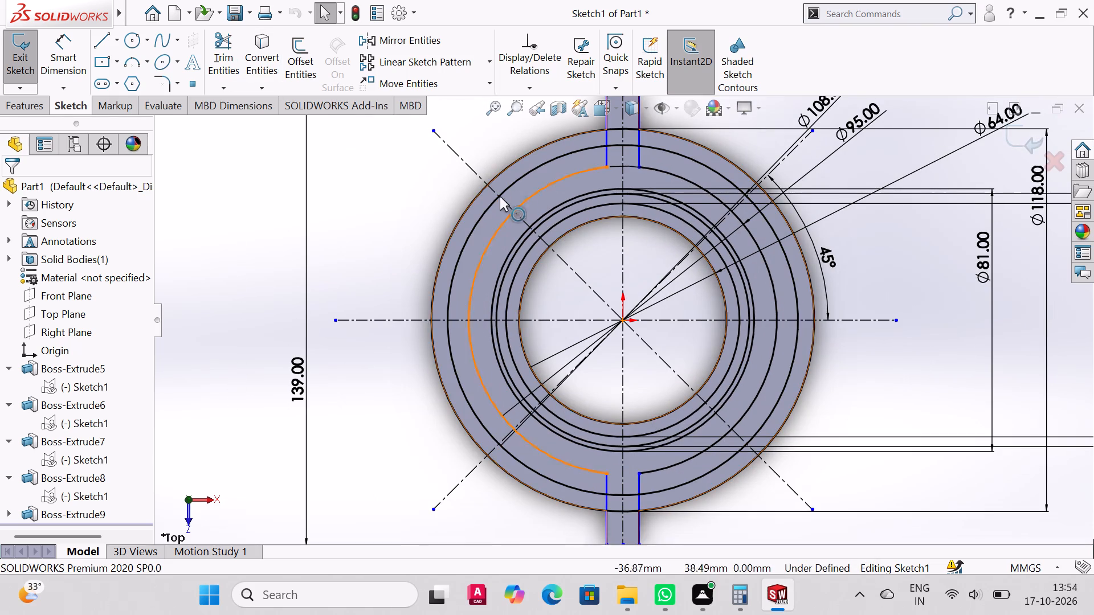
left_click(498, 196)
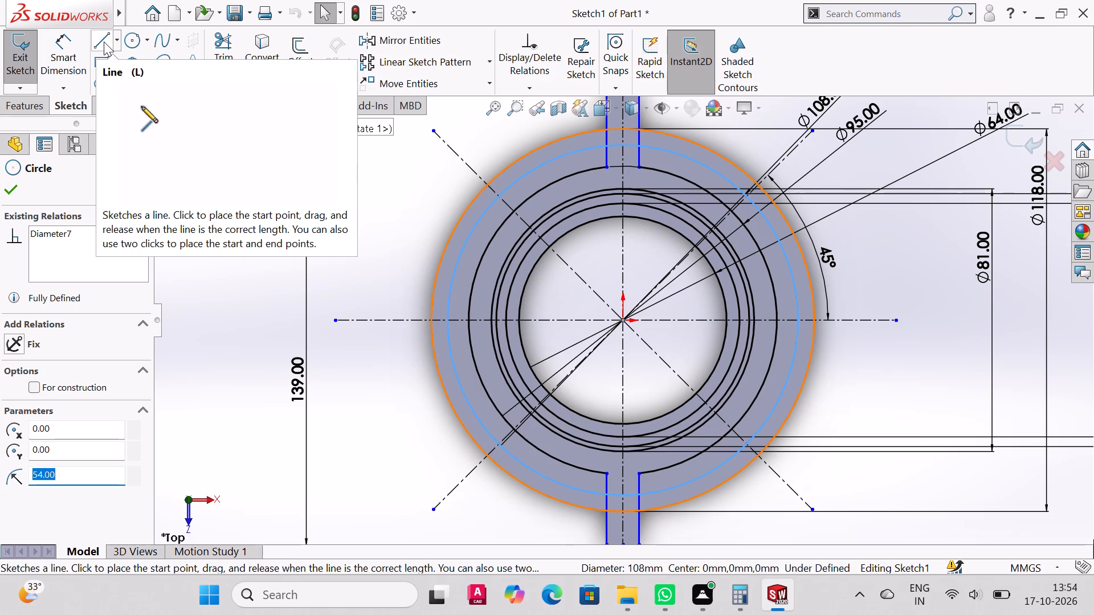
scroll(303, 150, "up", 3)
scroll(546, 200, "down", 5)
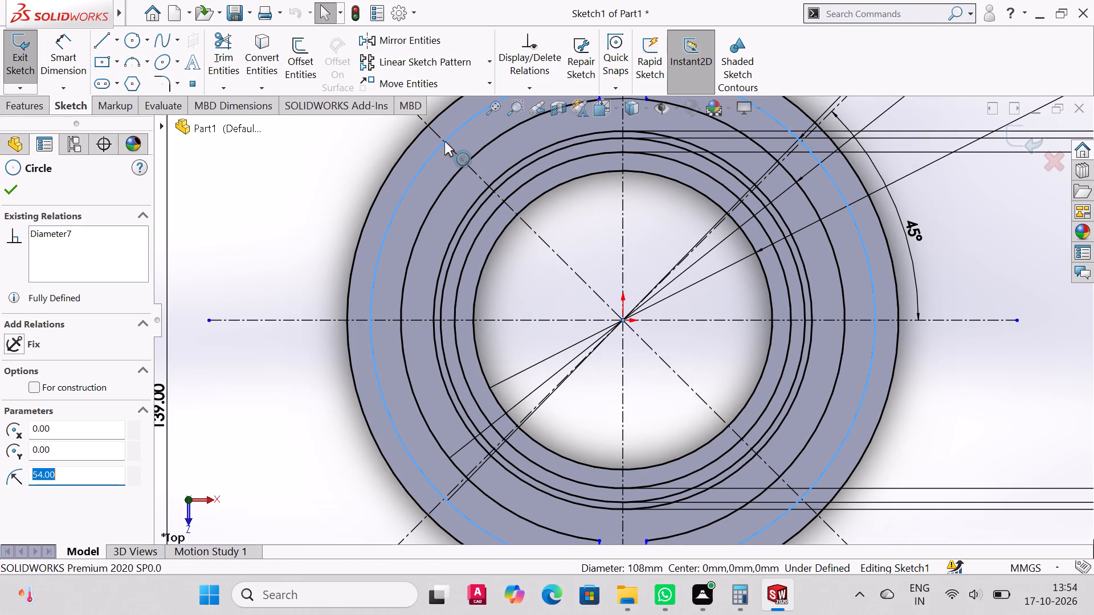
left_click(97, 42)
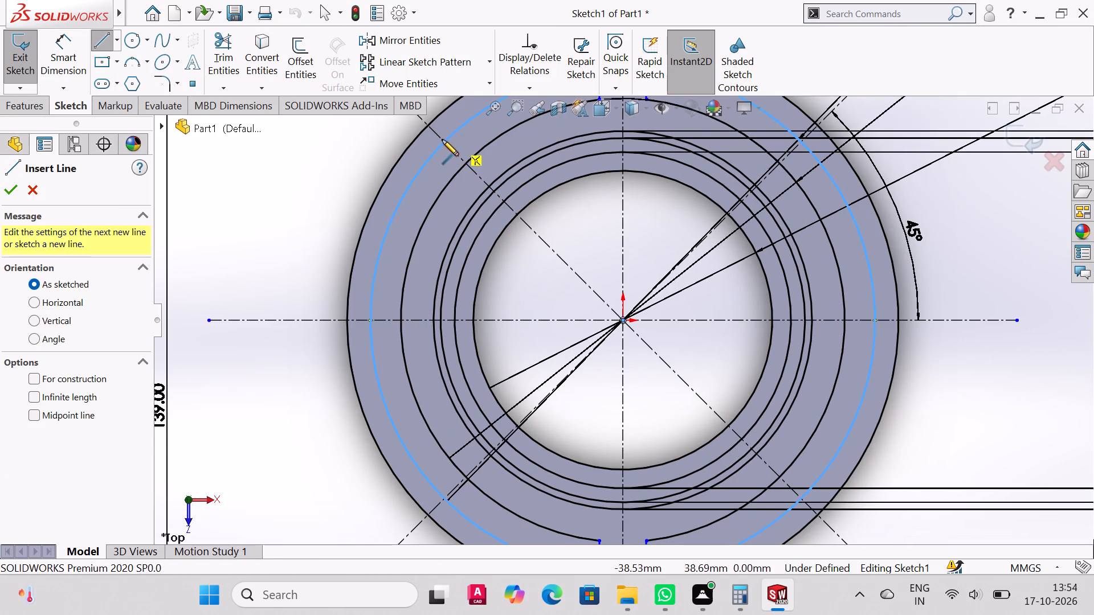
left_click(621, 322)
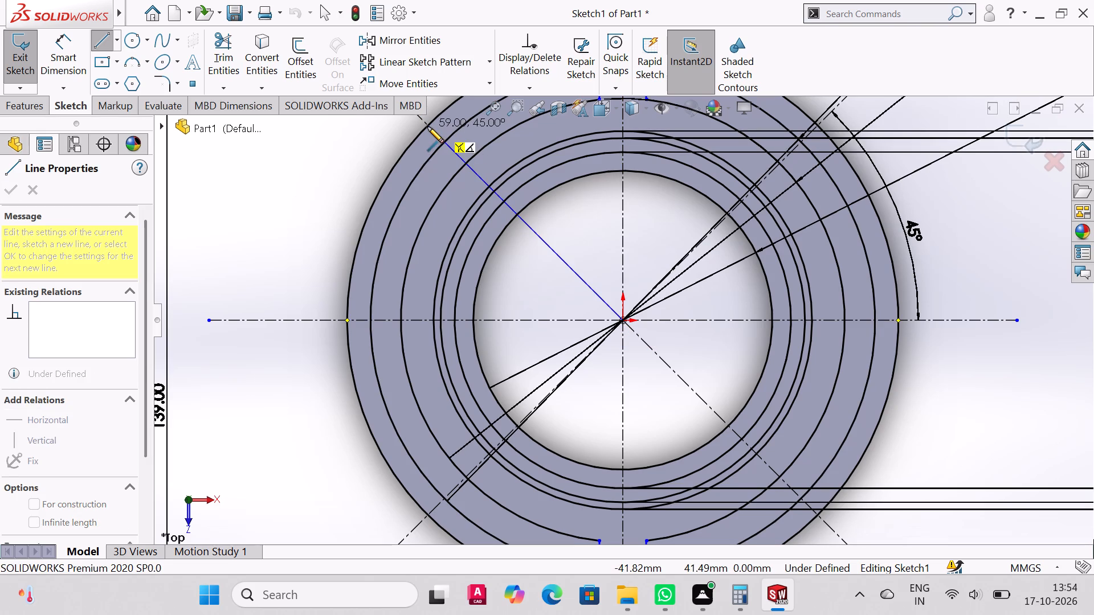
left_click(427, 125)
right_click(427, 125)
left_click(470, 142)
Draw a circle of about 2 mm radius centred where the upper-left diagonal line crosses the 108 mm circle.
scroll(430, 158, "up", 2)
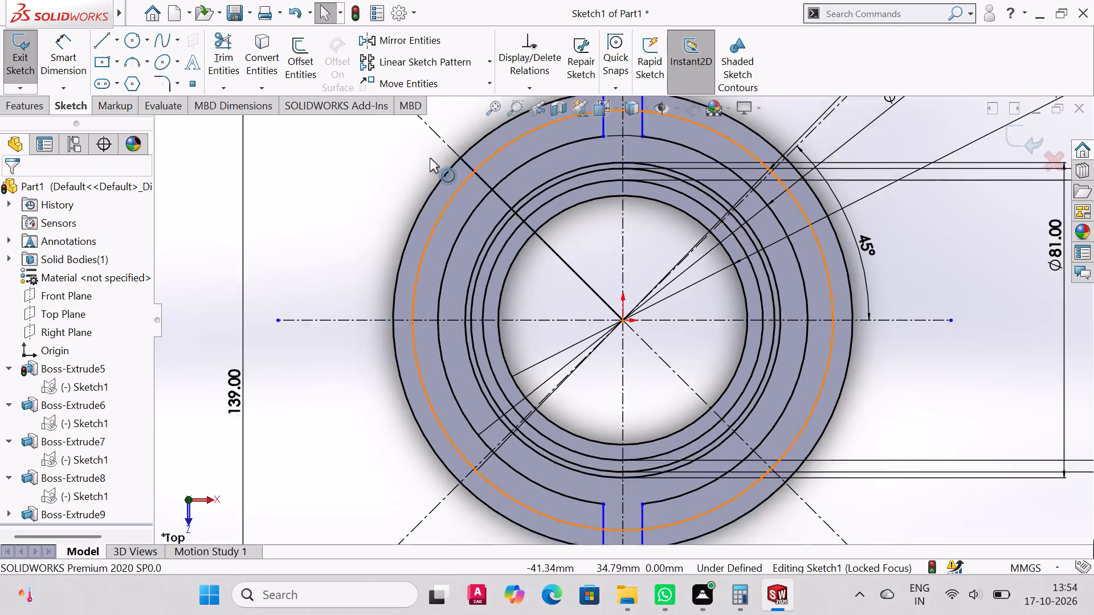
scroll(430, 158, "up", 2)
scroll(430, 158, "down", 6)
scroll(518, 291, "up", 3)
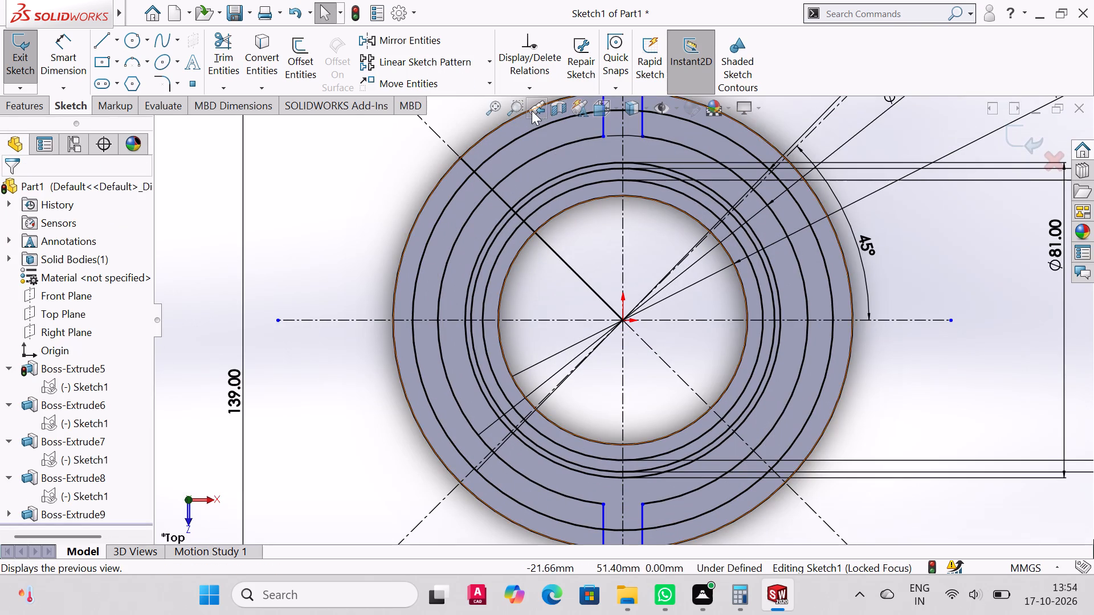
left_click(517, 109)
left_click_drag(420, 132, 548, 245)
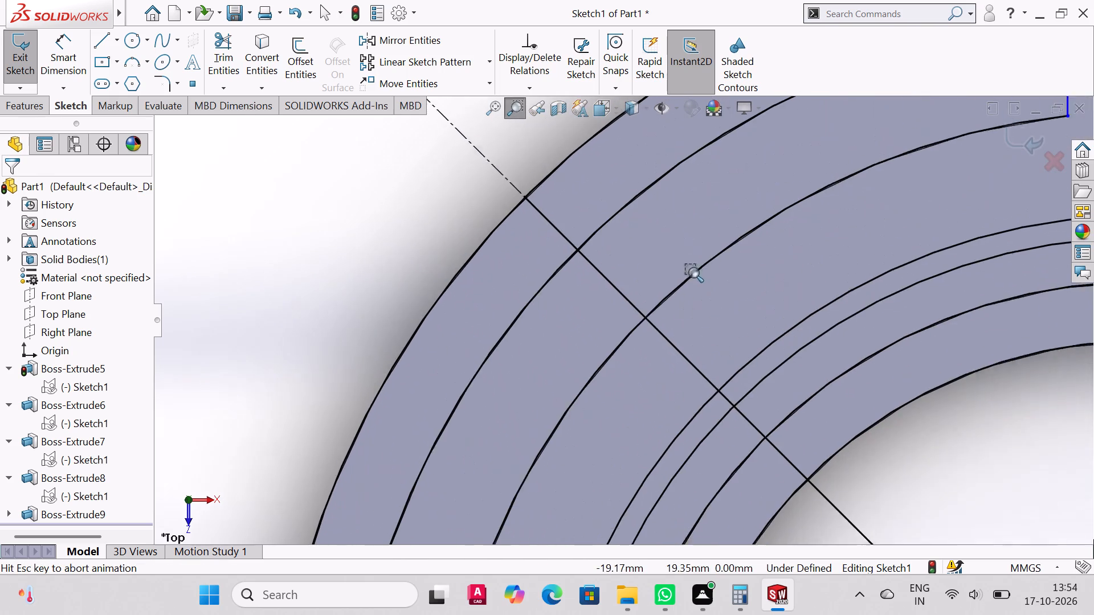
left_click(137, 46)
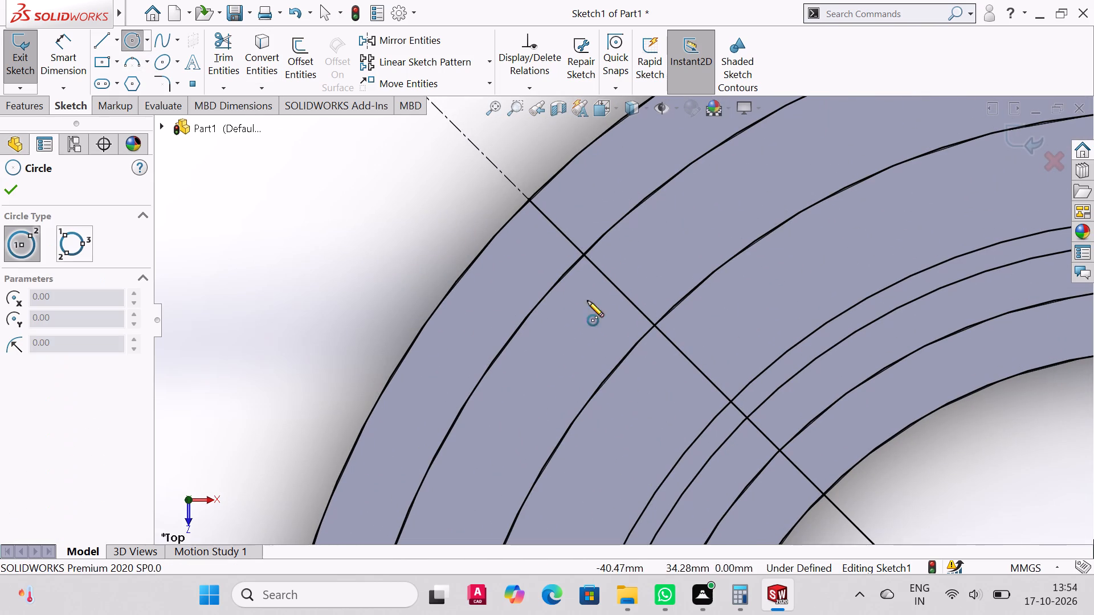
left_click(584, 255)
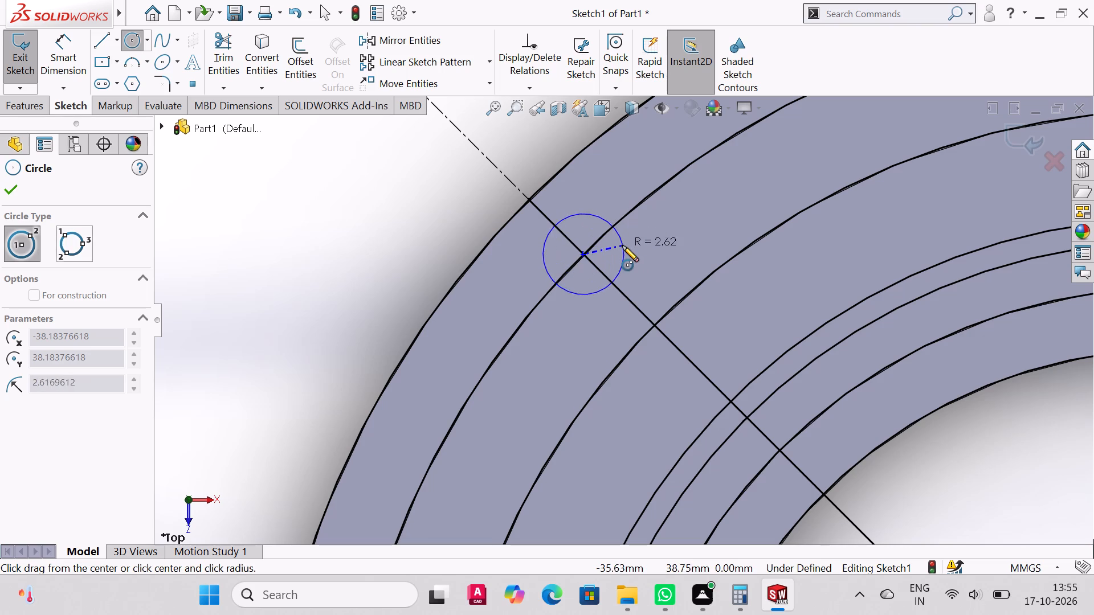
left_click(613, 247)
Draw a circle of about 1.5 mm radius centred where the lower-left diagonal centreline crosses the 108 mm circle.
scroll(571, 268, "up", 4)
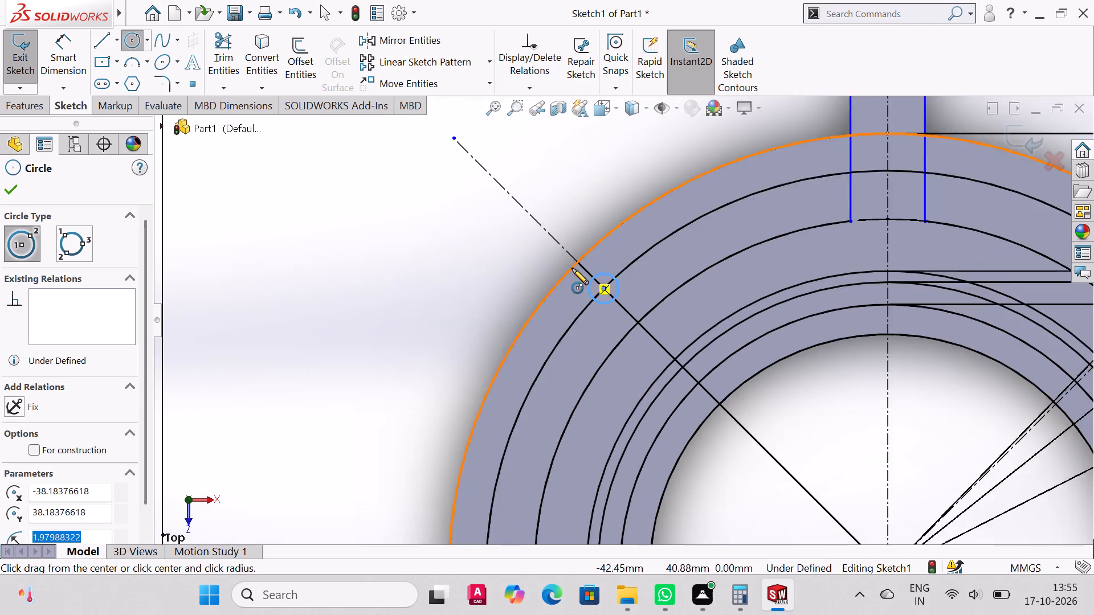
scroll(572, 268, "down", 8)
scroll(623, 314, "down", 5)
scroll(622, 306, "up", 2)
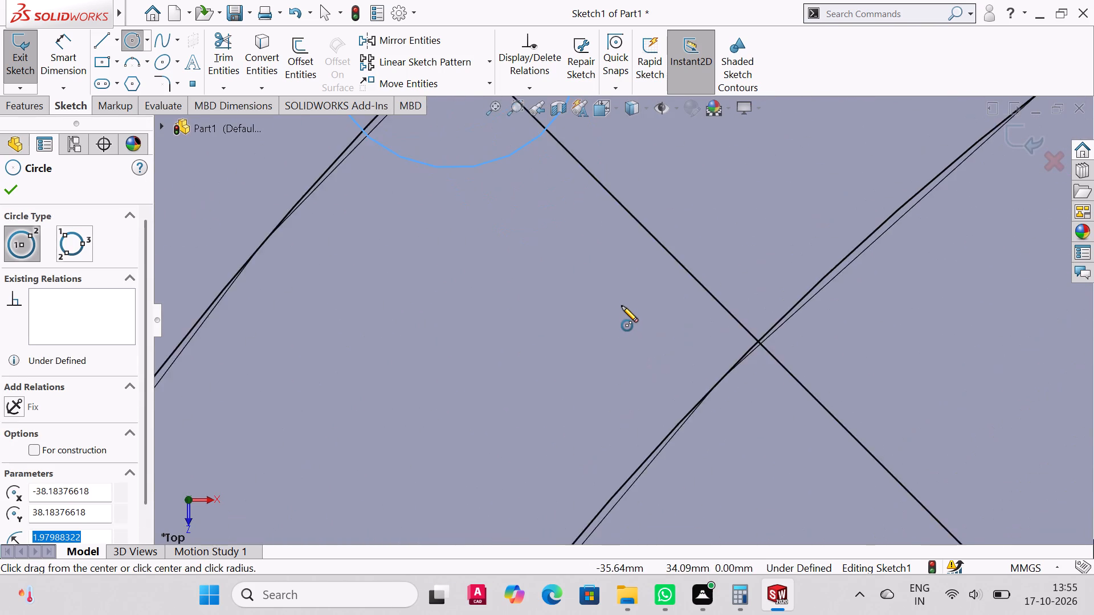
scroll(622, 306, "up", 1)
scroll(622, 306, "down", 4)
scroll(622, 306, "up", 4)
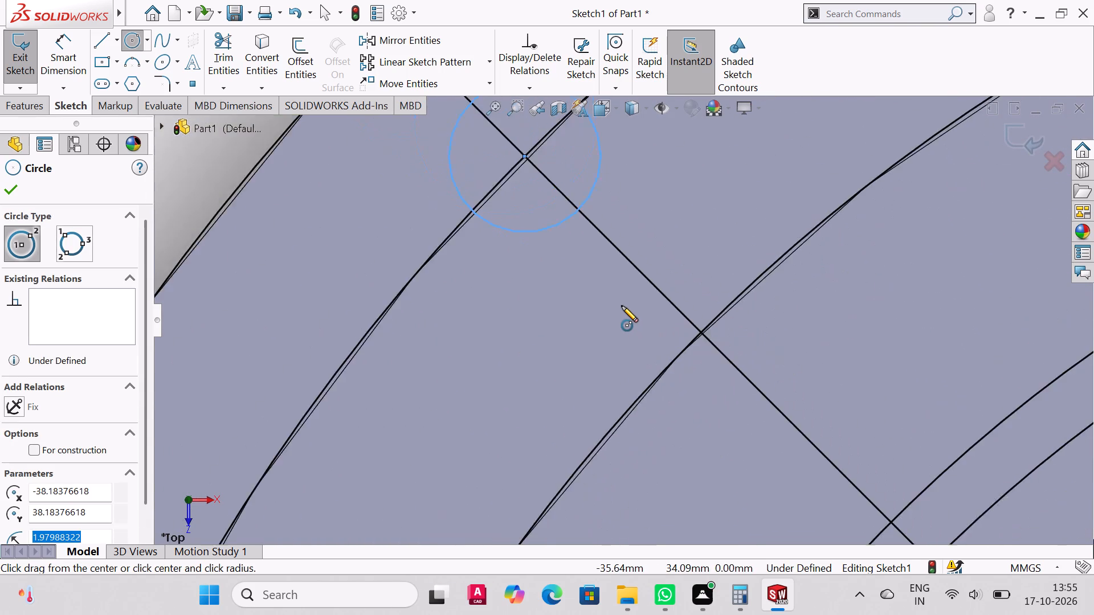
scroll(622, 306, "up", 20)
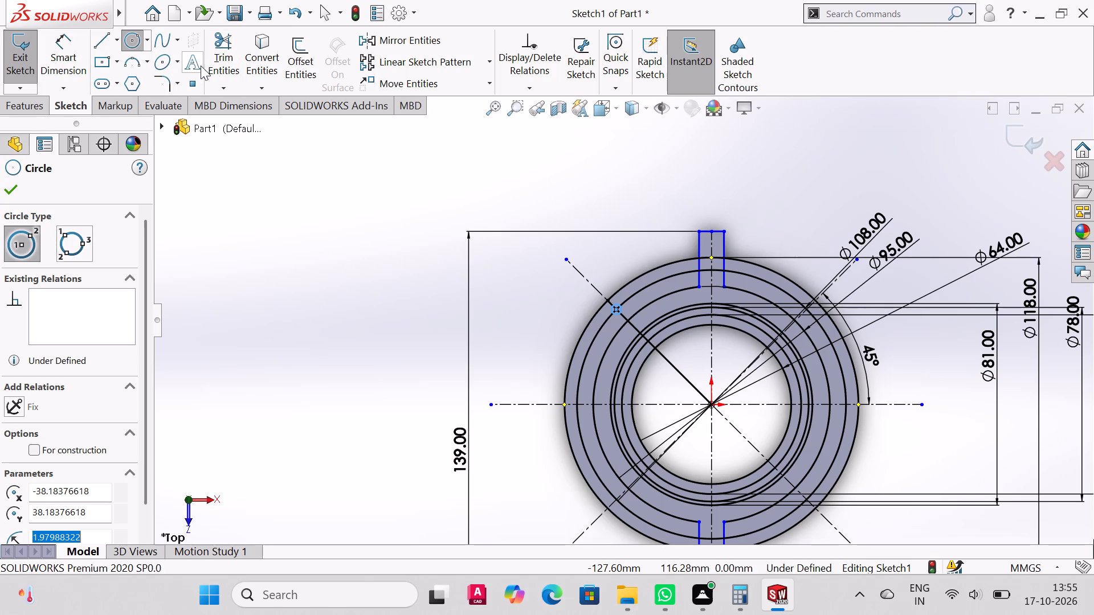
left_click(512, 104)
left_click_drag(588, 477, 653, 534)
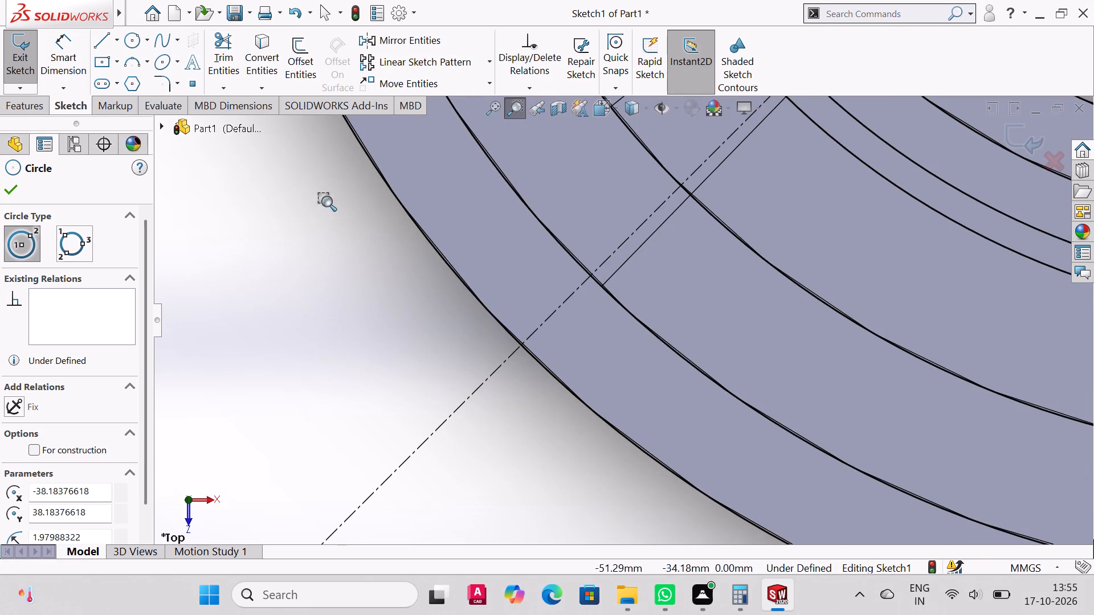
left_click(128, 41)
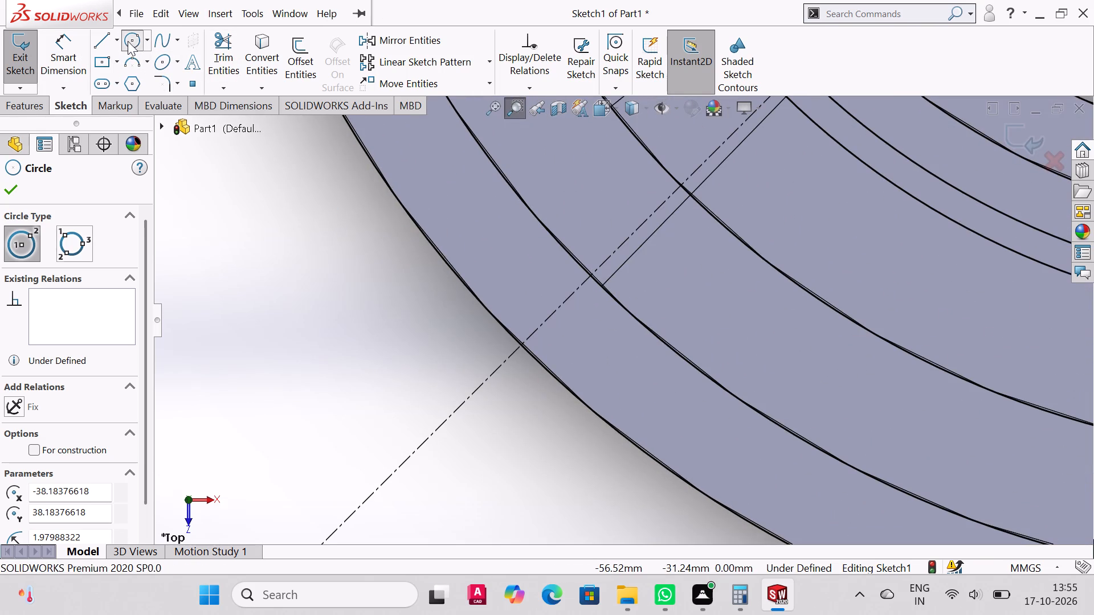
left_click(591, 273)
left_click(620, 274)
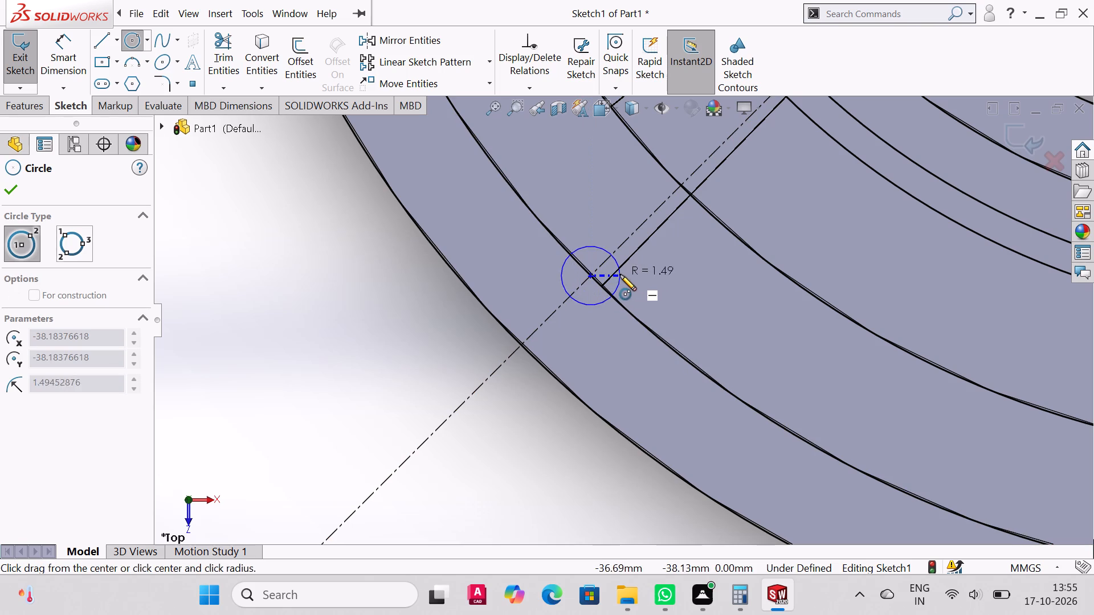
right_click(620, 270)
left_click(663, 282)
Dimension the diameter of the small circle on the upper-left diagonal, placing the dimension just outside the ring.
scroll(572, 272, "down", 5)
scroll(599, 272, "up", 9)
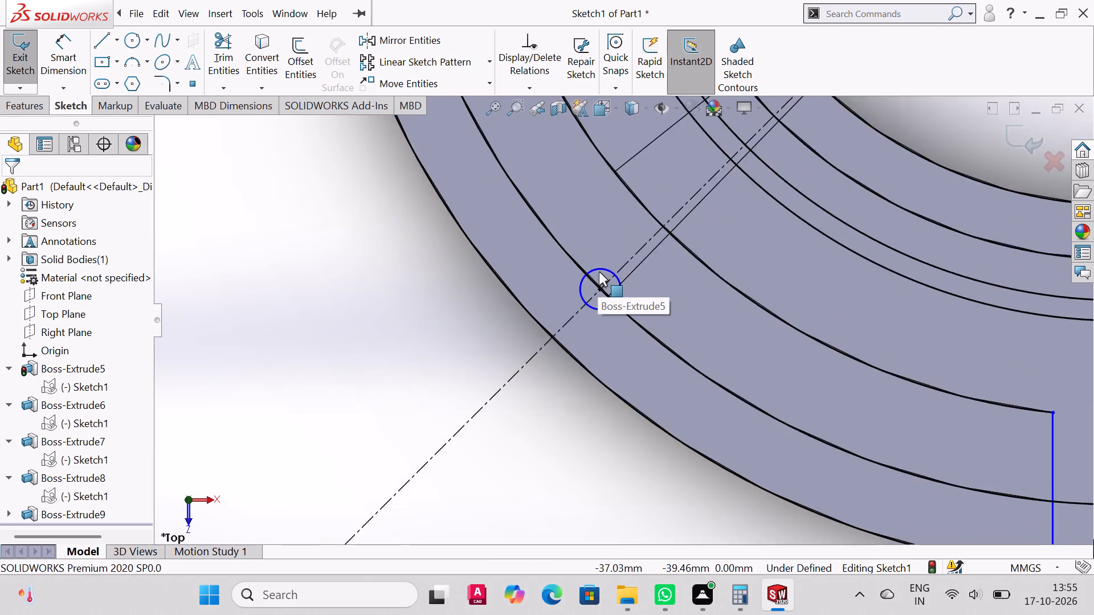
scroll(599, 272, "up", 12)
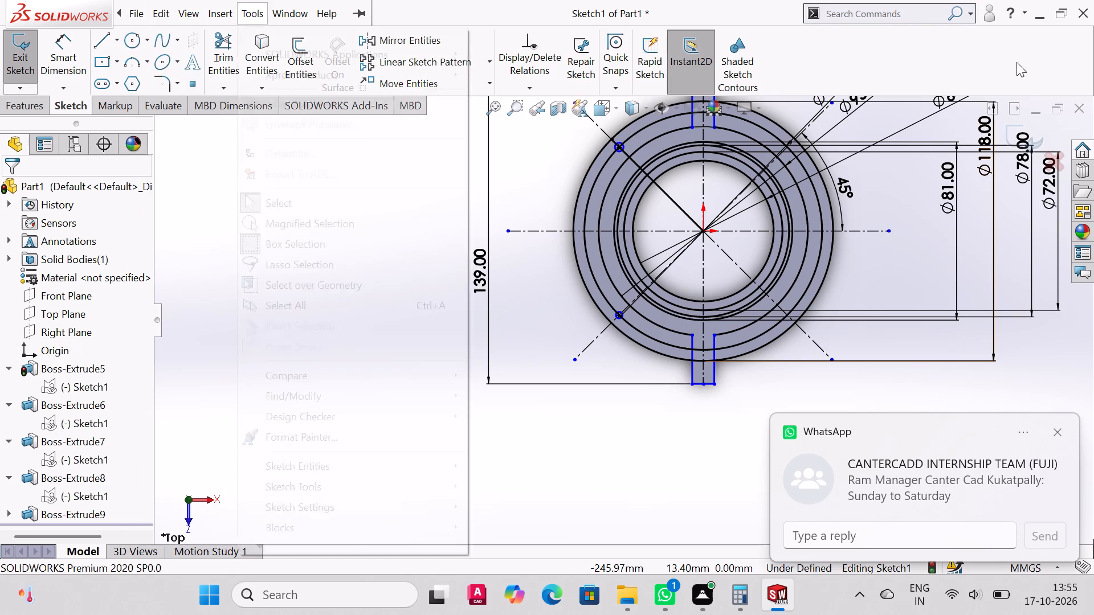
left_click(71, 50)
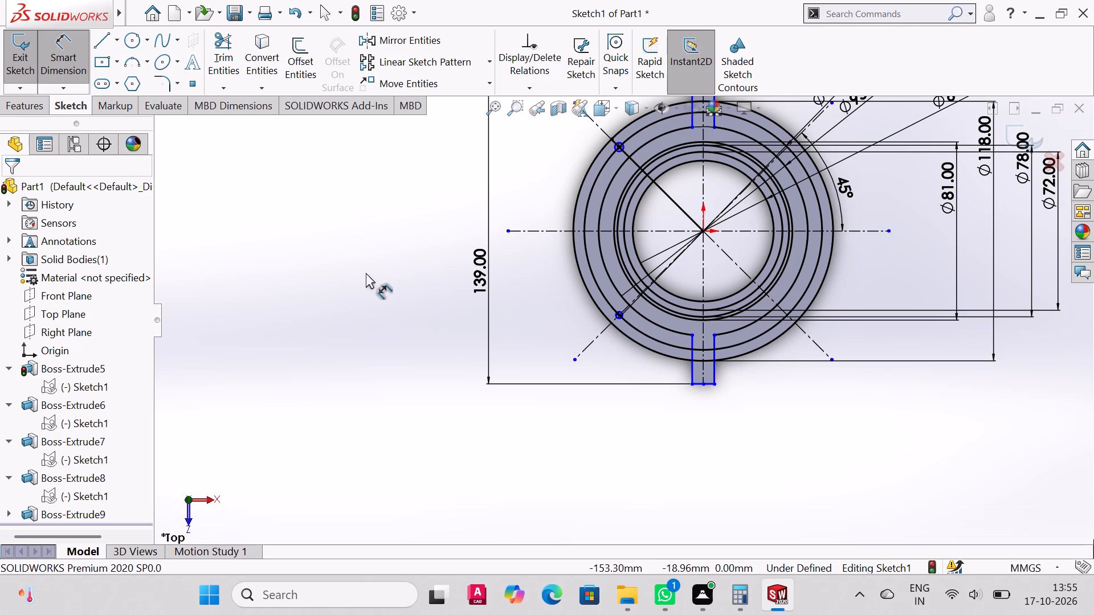
scroll(628, 230, "up", 2)
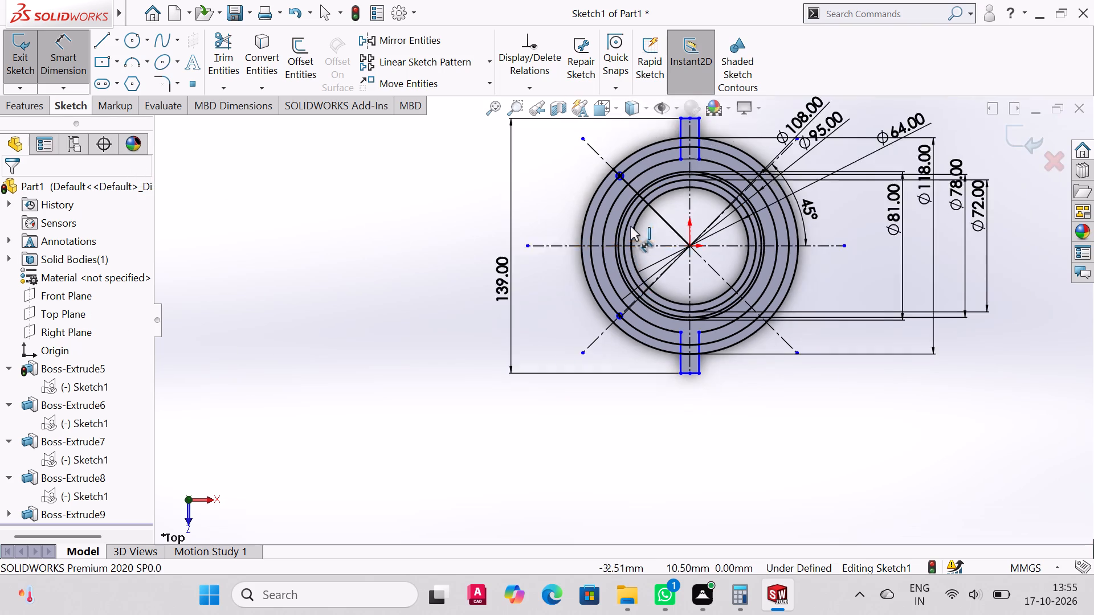
scroll(630, 226, "up", 1)
scroll(630, 226, "down", 4)
scroll(660, 228, "up", 3)
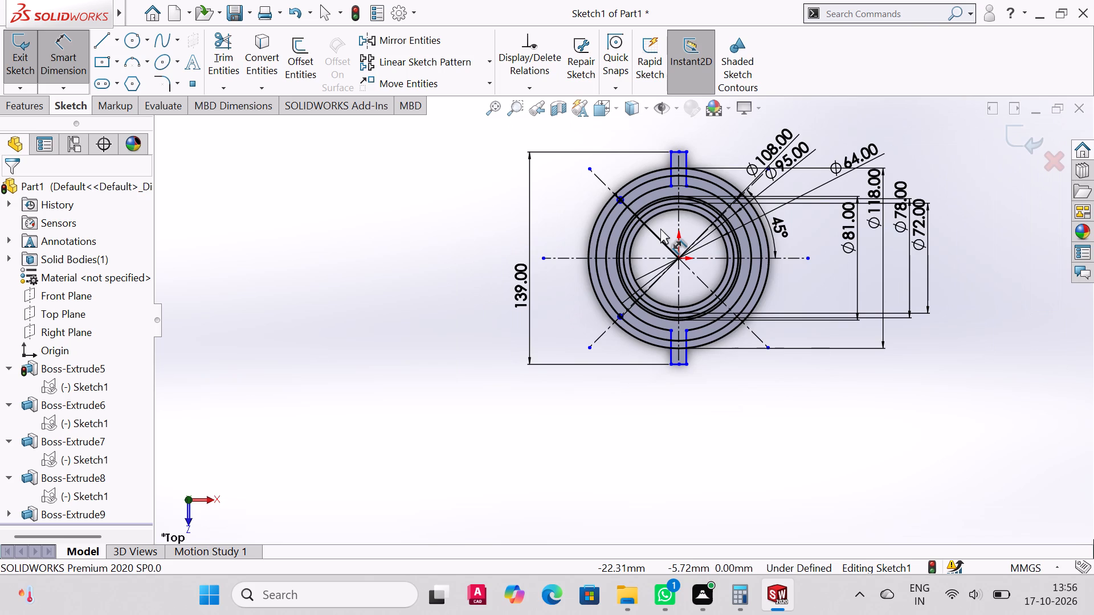
scroll(573, 212, "up", 3)
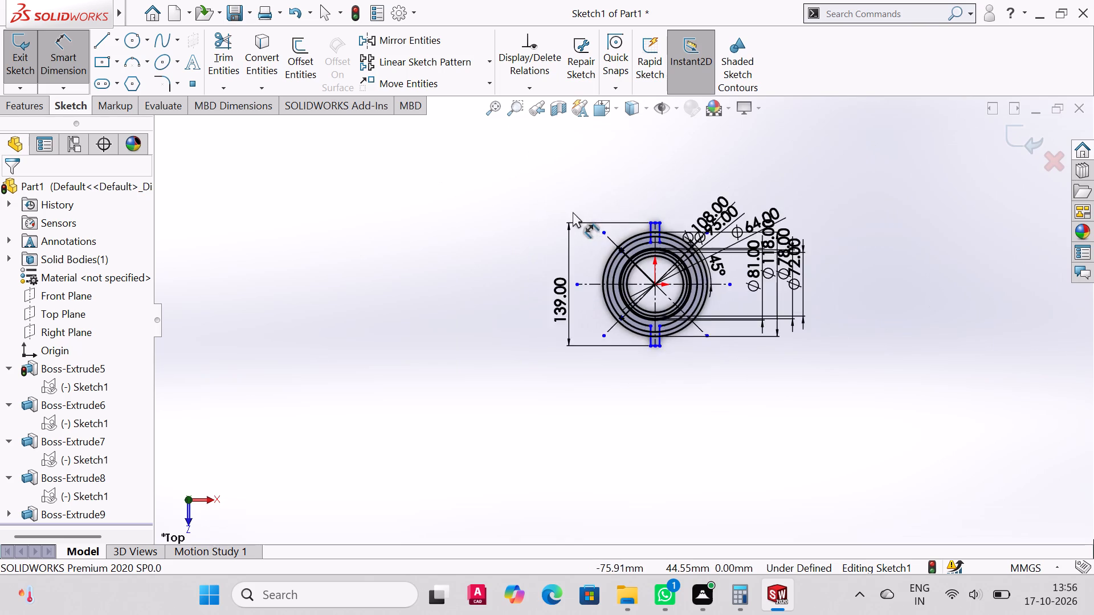
scroll(573, 212, "down", 5)
scroll(627, 187, "up", 3)
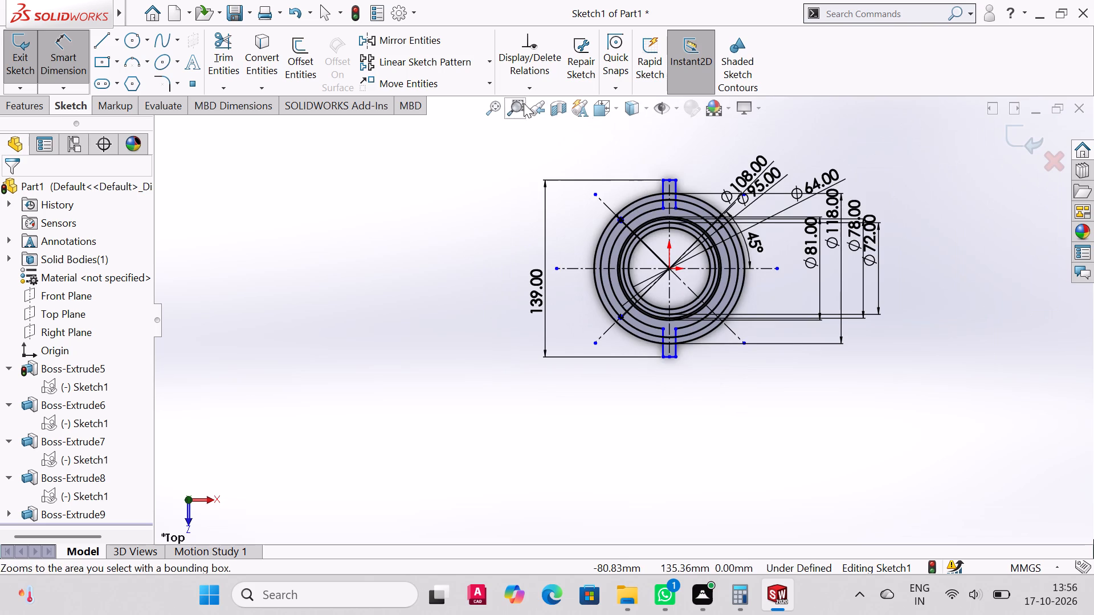
left_click(522, 105)
left_click_drag(555, 174, 684, 354)
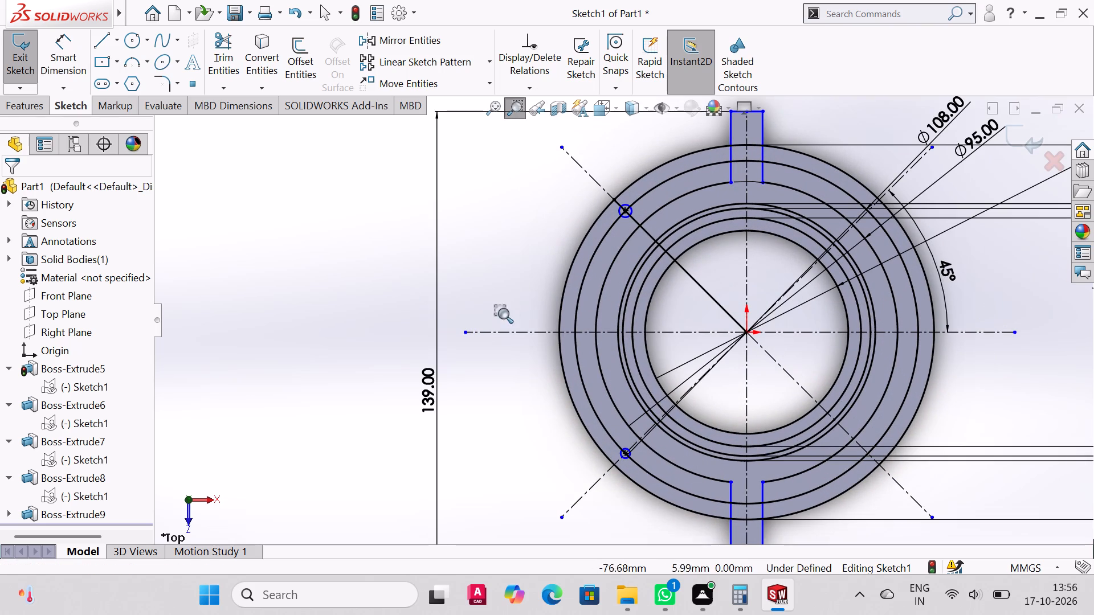
left_click(70, 44)
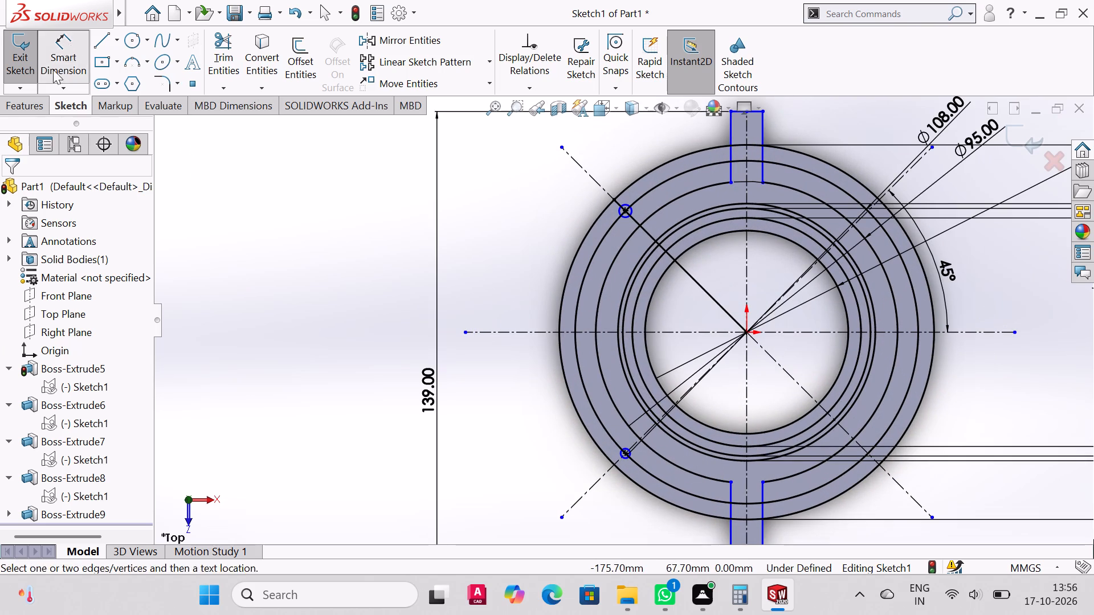
left_click(628, 205)
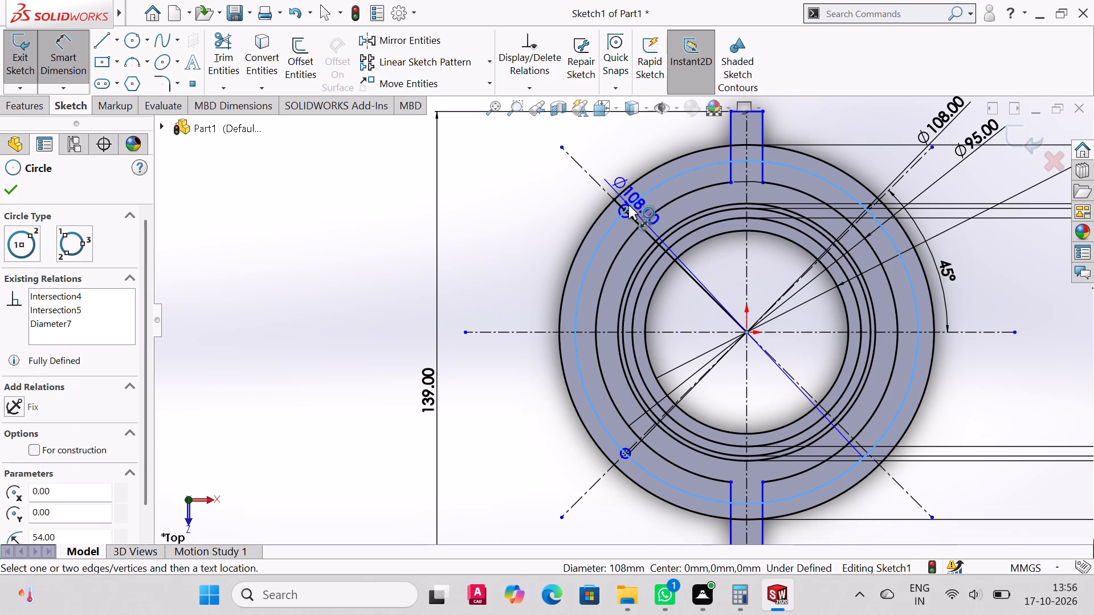
key("Escape")
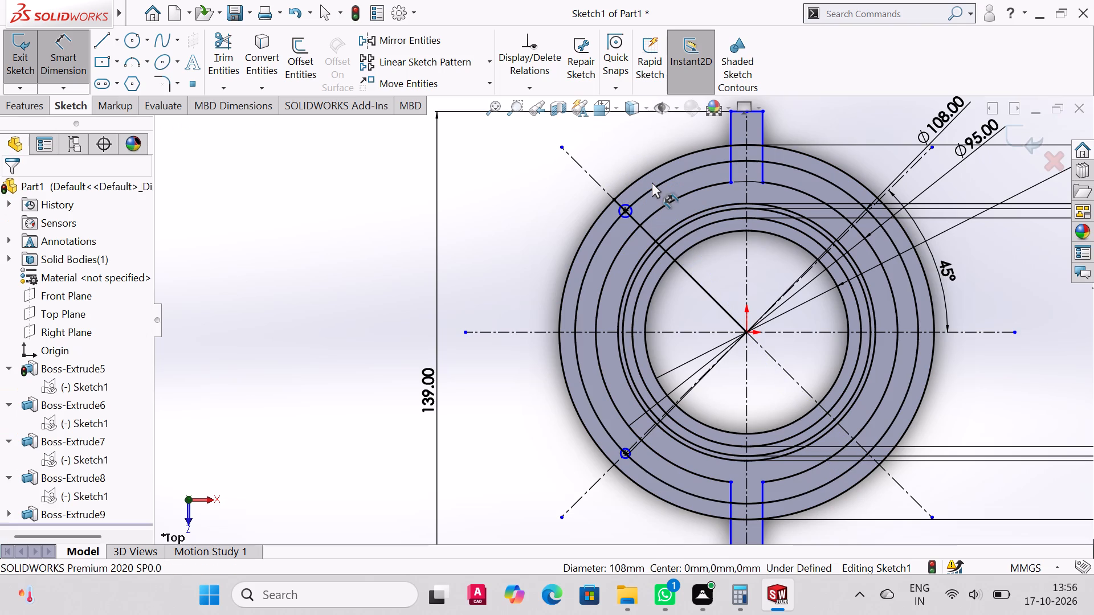
scroll(584, 151, "up", 3)
scroll(582, 151, "down", 6)
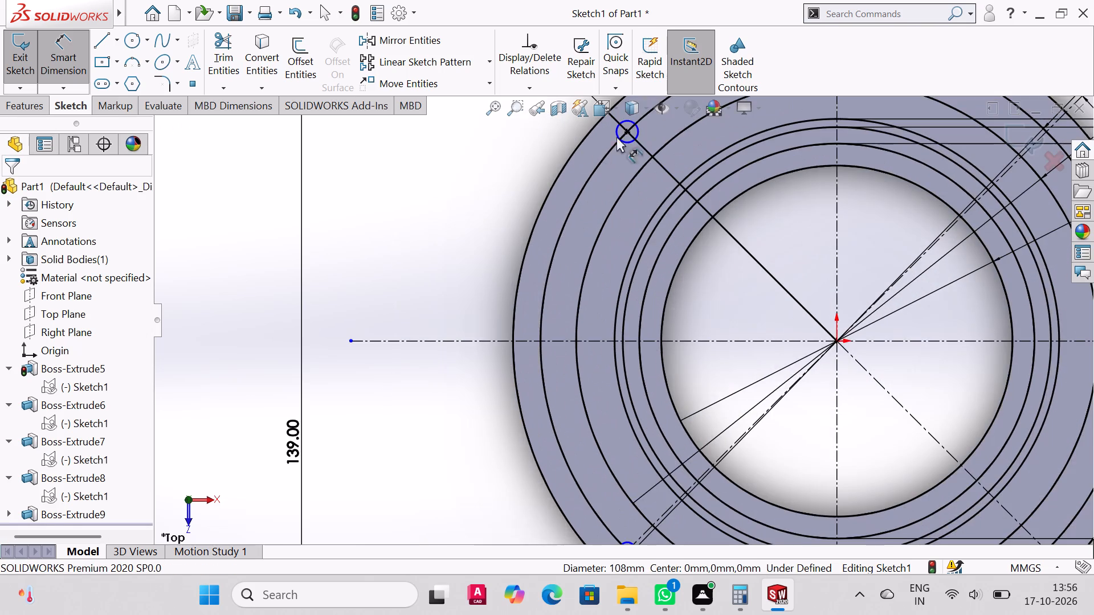
scroll(649, 249, "up", 3)
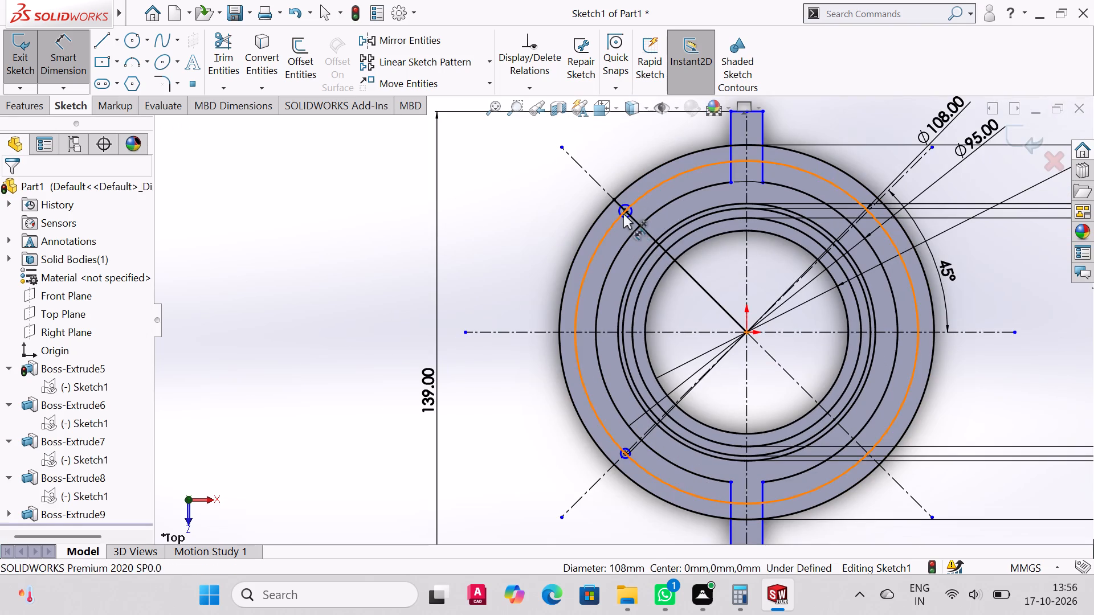
left_click(624, 204)
left_click(608, 161)
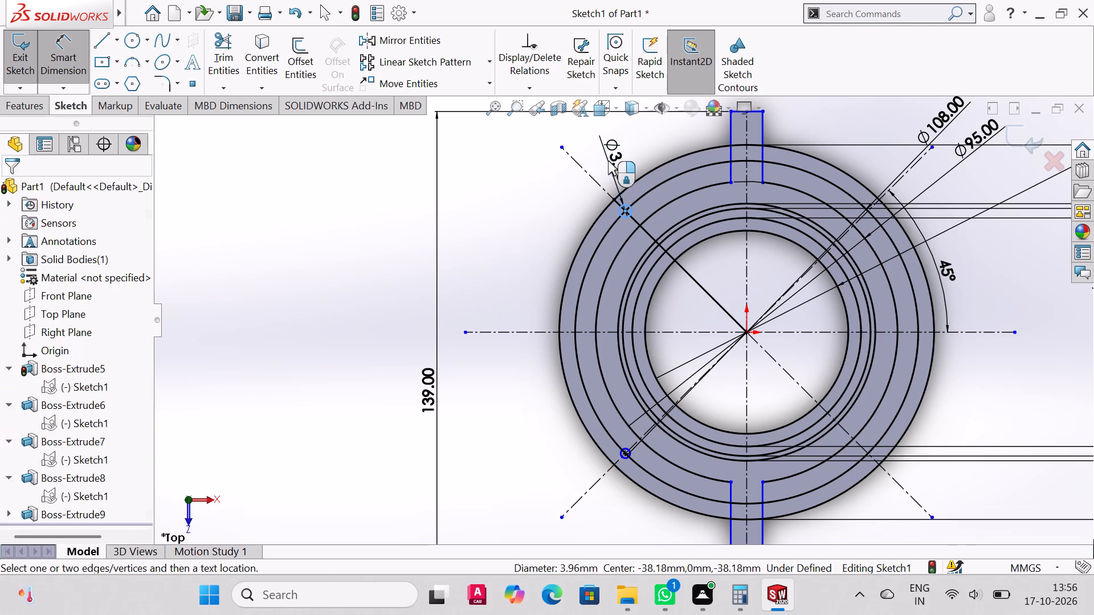
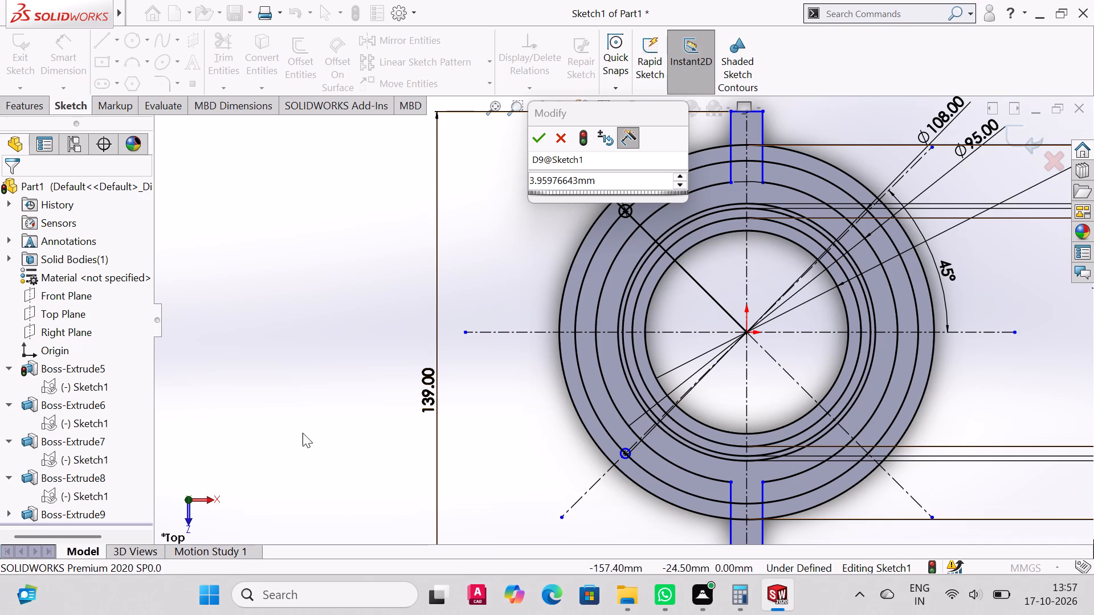
Accept the drawn value for the diameter dimension of the small circle on the upper-left diagonal.
left_click(48, 109)
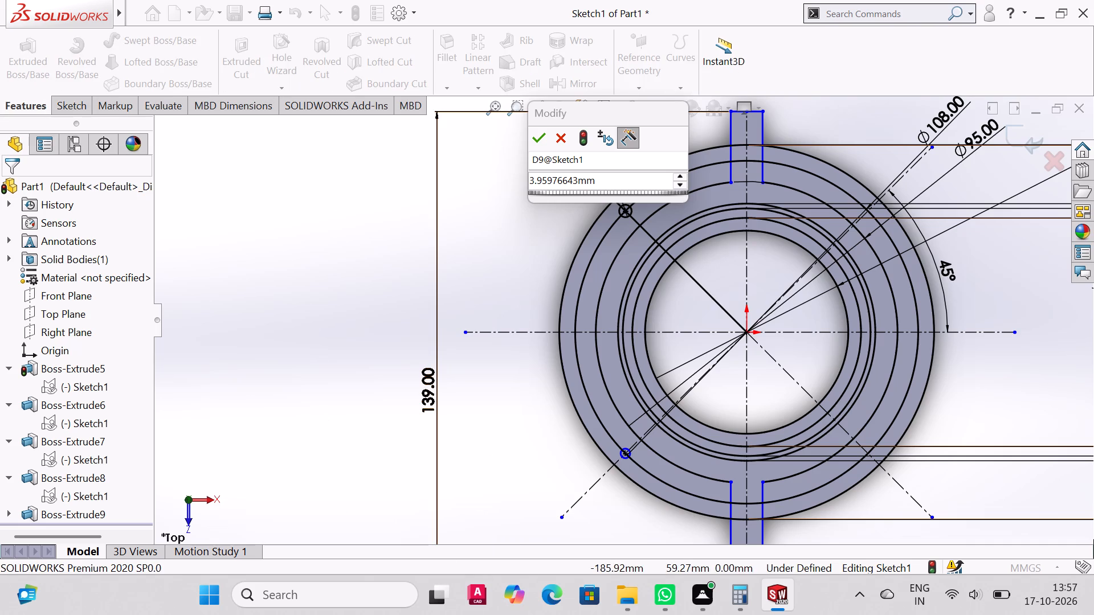
left_click(79, 101)
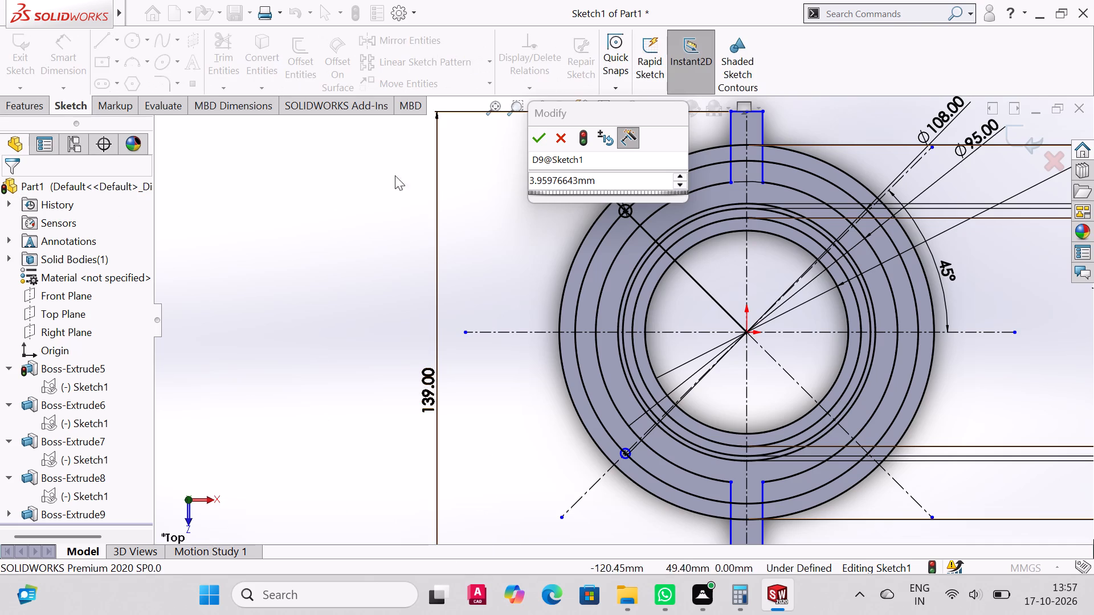
left_click(319, 232)
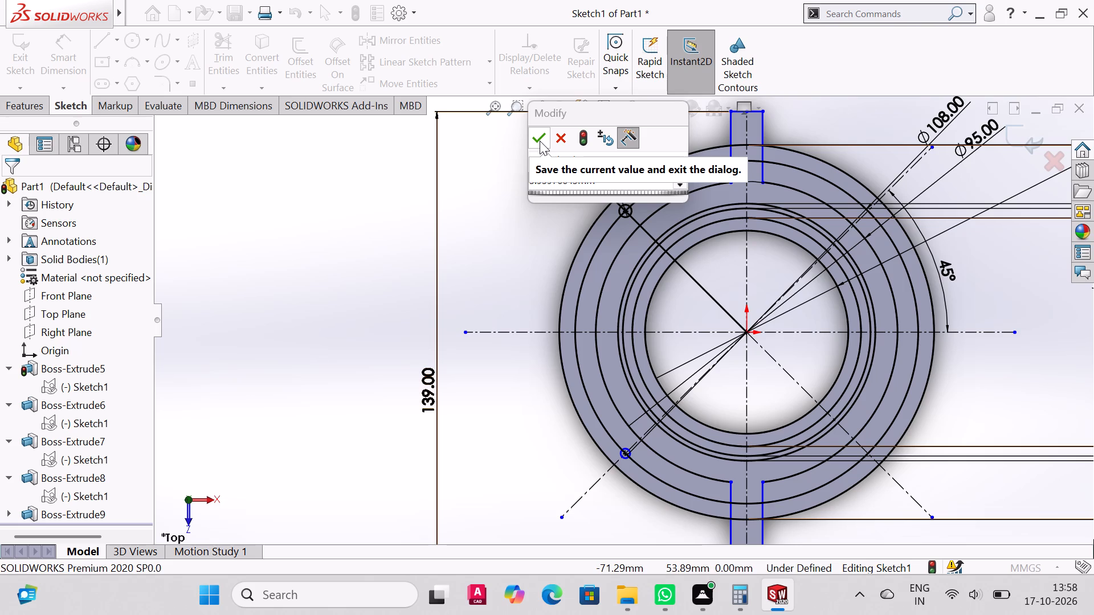
left_click(540, 141)
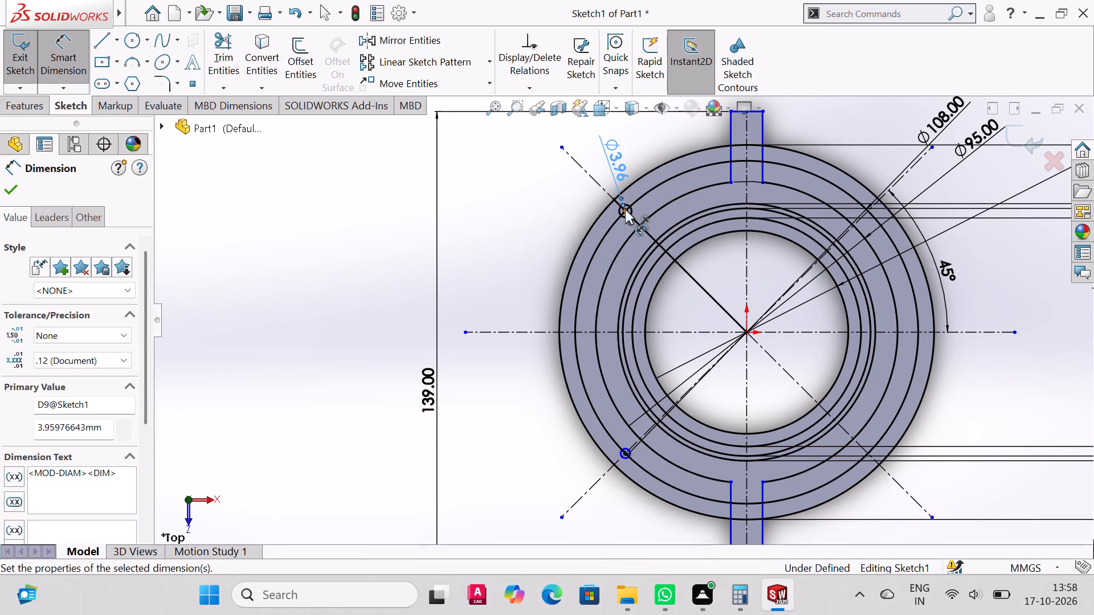
Move the small circle's diameter dimension farther outside the ring, beside the 139 mm dimension line.
scroll(635, 205, "up", 2)
scroll(636, 203, "down", 5)
scroll(647, 202, "up", 5)
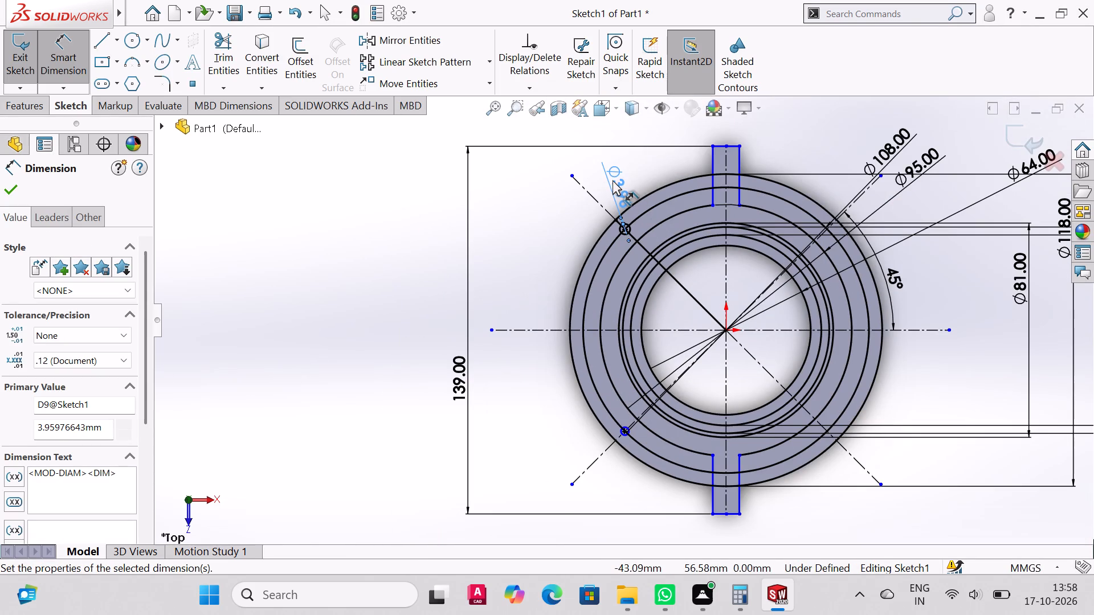
double_click(613, 180)
key("Escape")
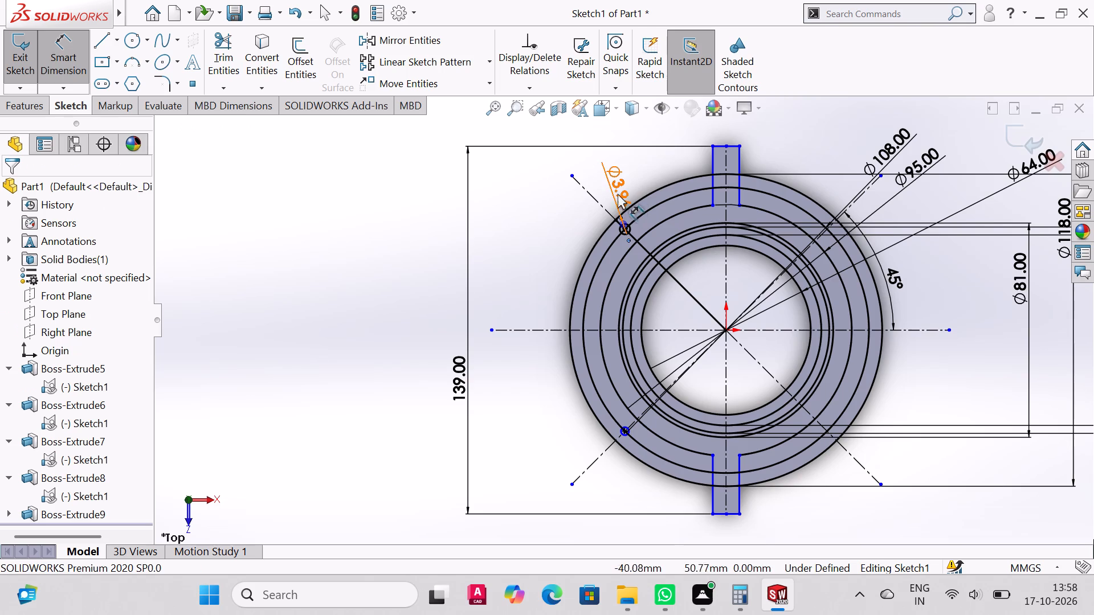
key("Escape")
key("Escape")
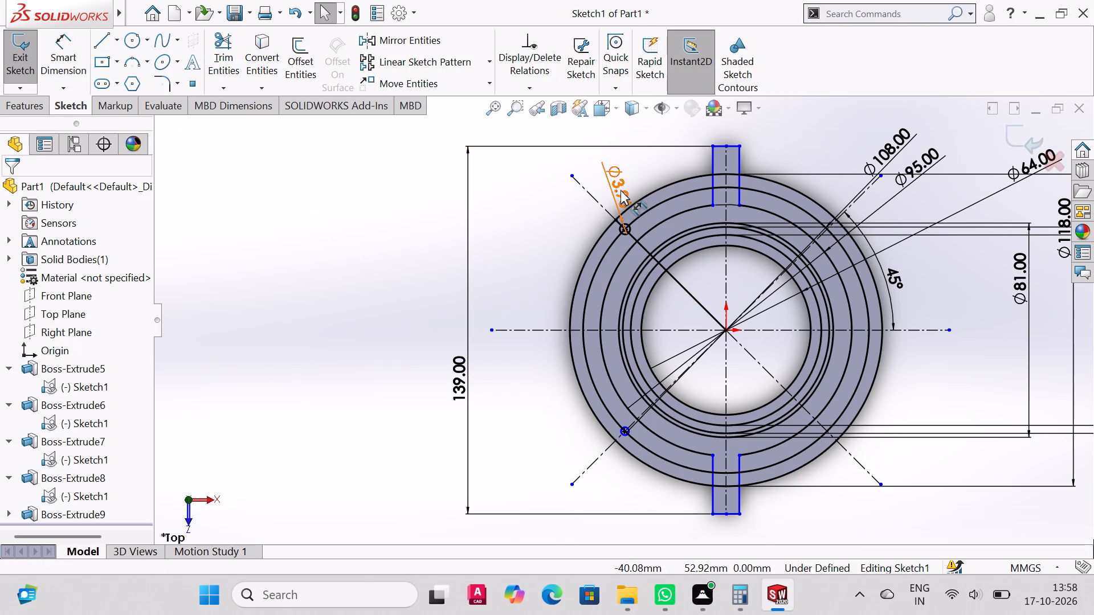
left_click_drag(621, 190, 620, 201)
left_click_drag(619, 194, 521, 227)
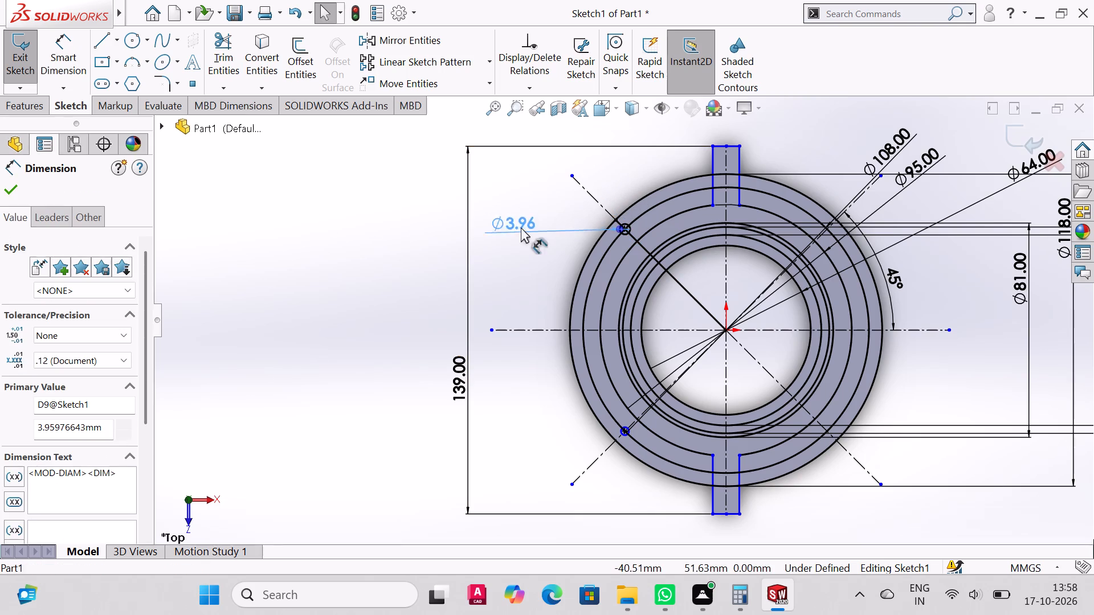
left_click_drag(521, 227, 505, 246)
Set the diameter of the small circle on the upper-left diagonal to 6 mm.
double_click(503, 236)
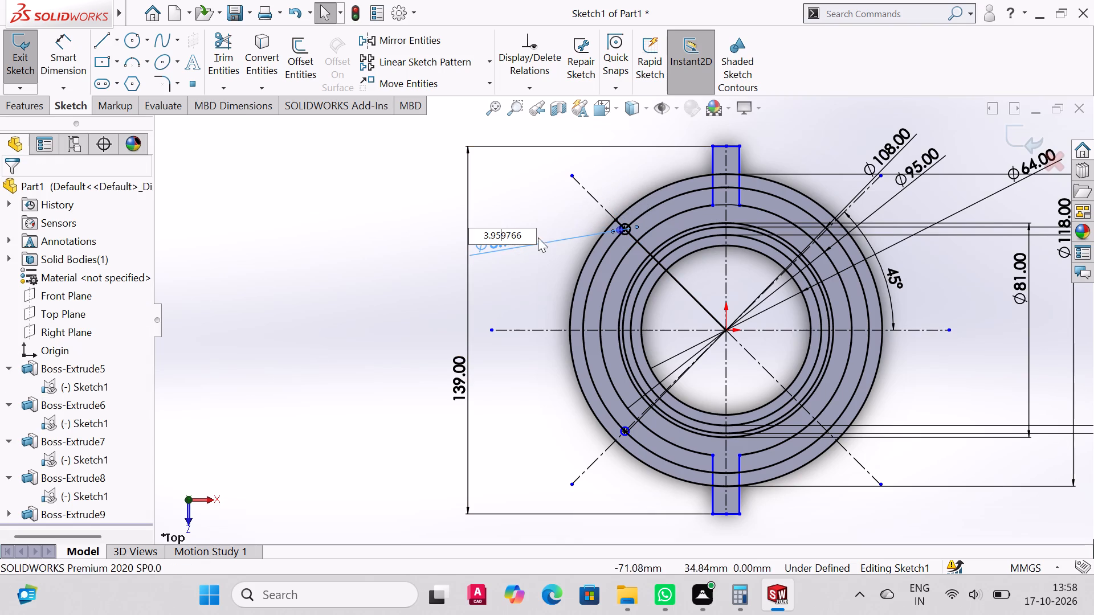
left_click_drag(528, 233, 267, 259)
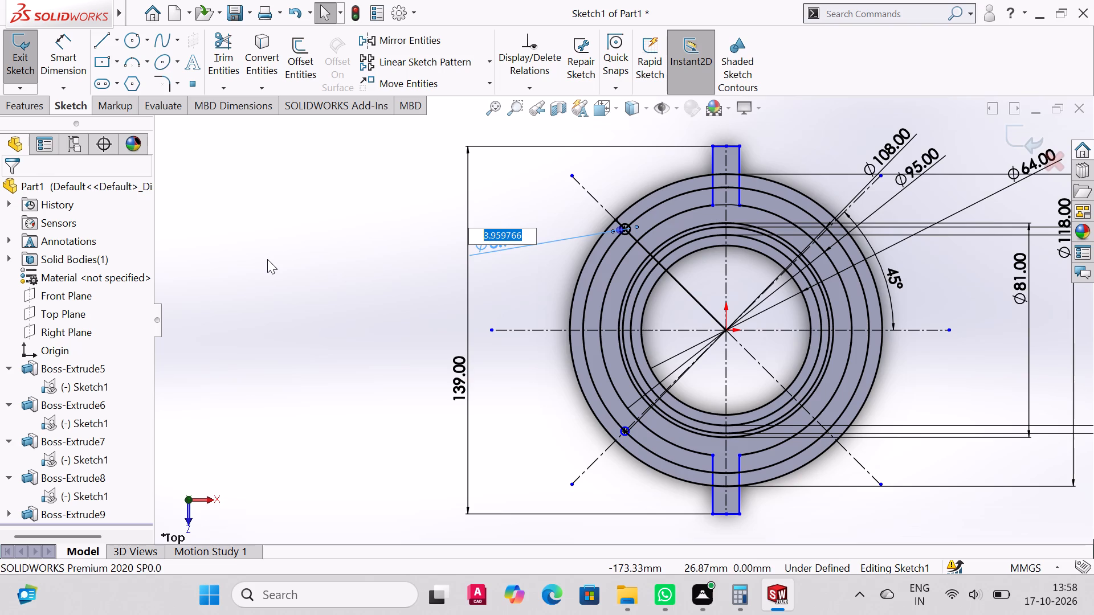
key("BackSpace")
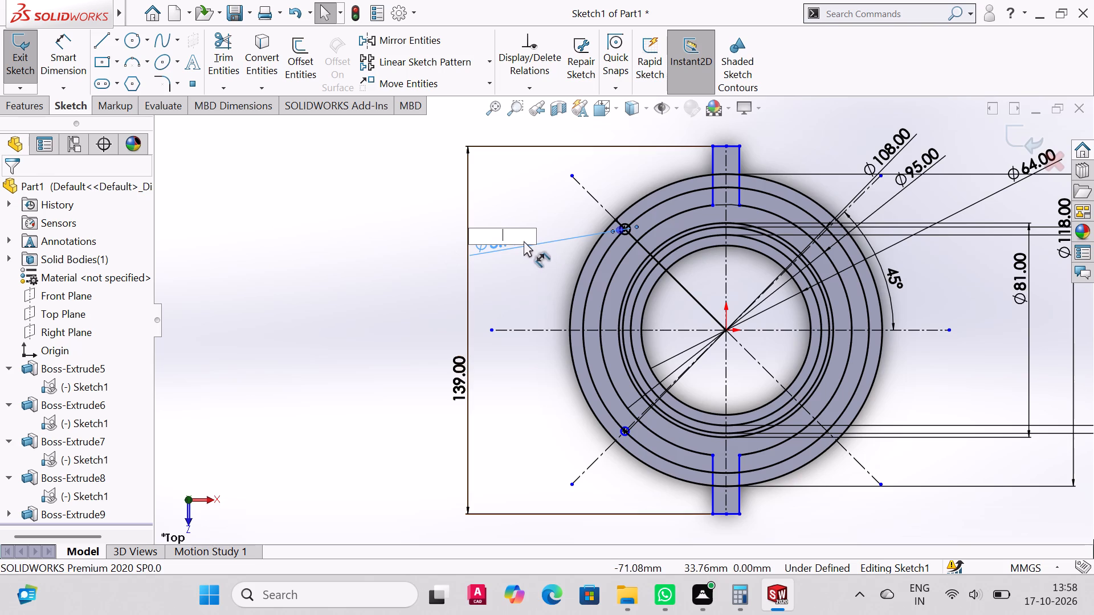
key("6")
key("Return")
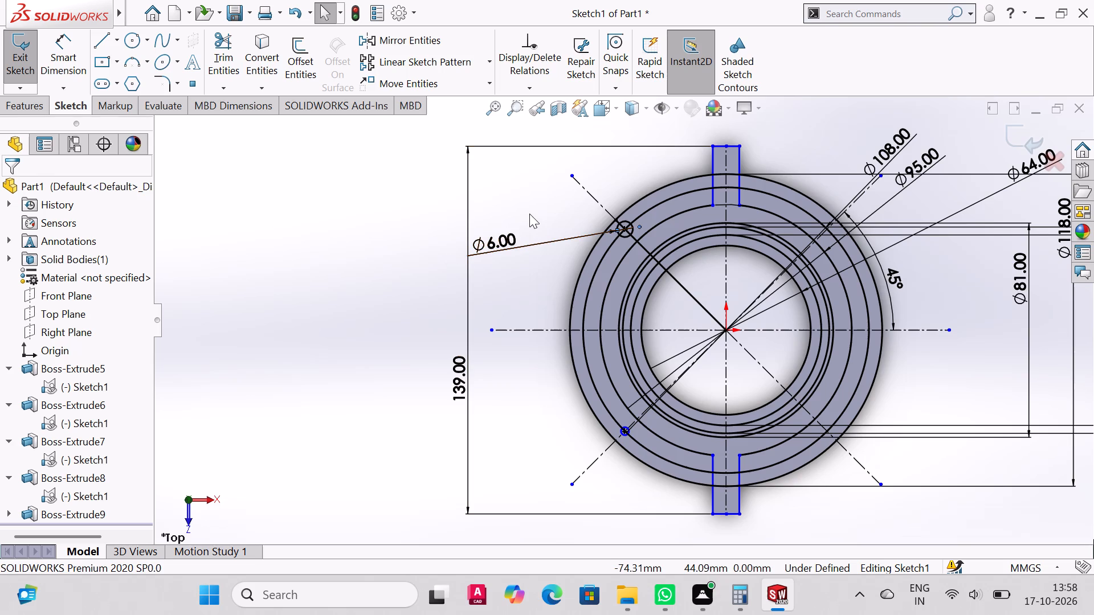
Set the diameter of the small circle on the upper-left diagonal to 12 mm.
double_click(500, 239)
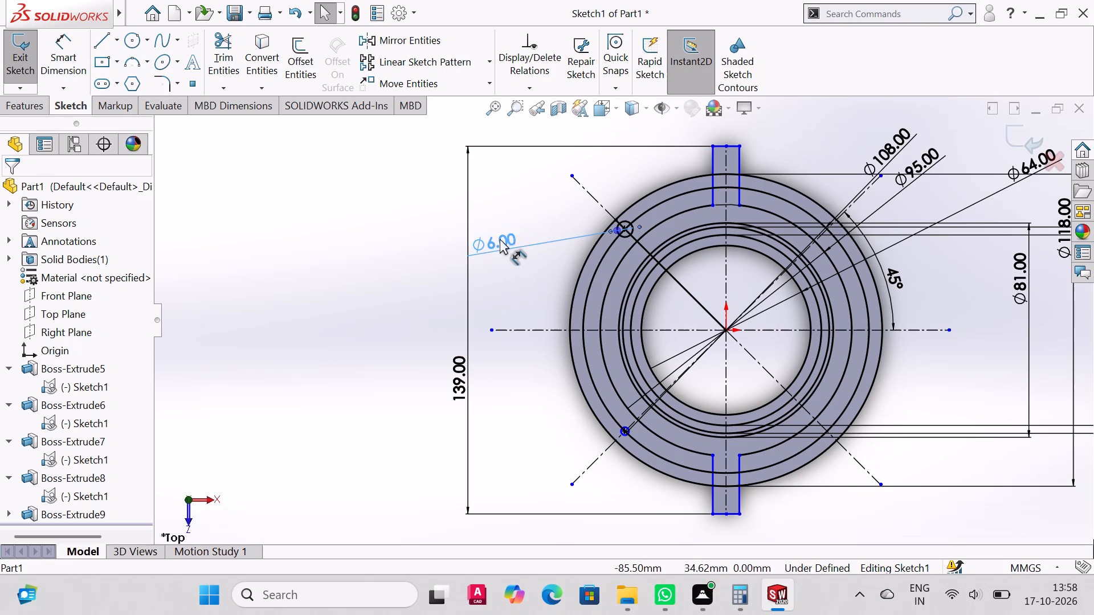
key("Right")
key("Right")
key("Right")
key("Right")
key("Right")
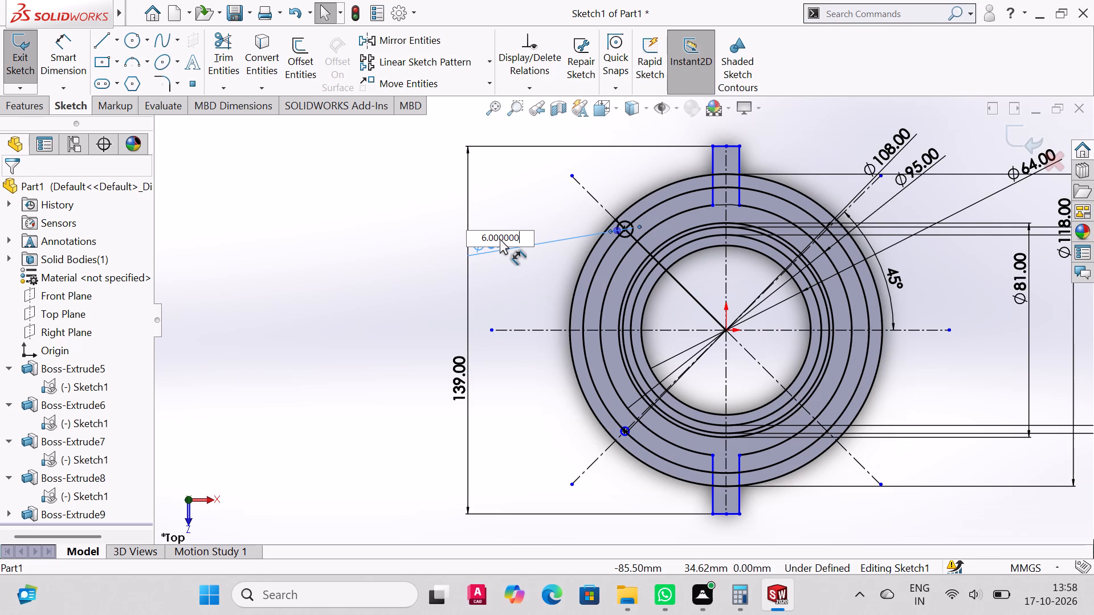
key("BackSpace")
key("BackSpace")
key("BackSpace")
key("BackSpace")
key("BackSpace")
key("BackSpace")
key("BackSpace")
key("BackSpace")
key("BackSpace")
key("BackSpace")
key("BackSpace")
key("BackSpace")
key("BackSpace")
key("BackSpace")
key("BackSpace")
key("BackSpace")
key("BackSpace")
key("BackSpace")
key("BackSpace")
key("BackSpace")
type("12")
key("Return")
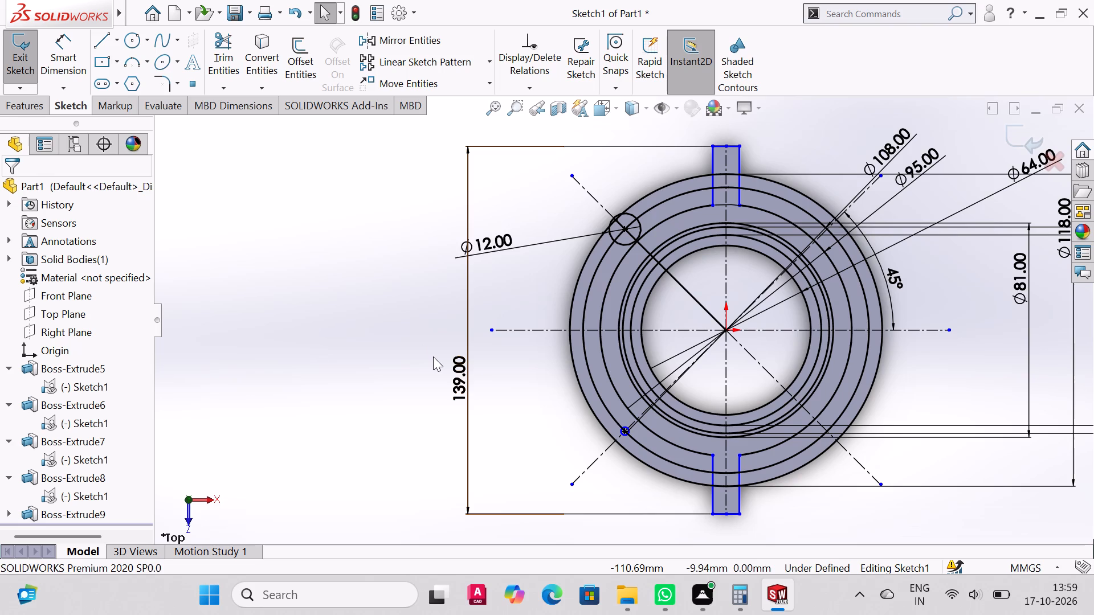
Draw a circle of about 9.7 mm radius concentric with the 12 mm circle on the upper-left diagonal.
left_click(123, 40)
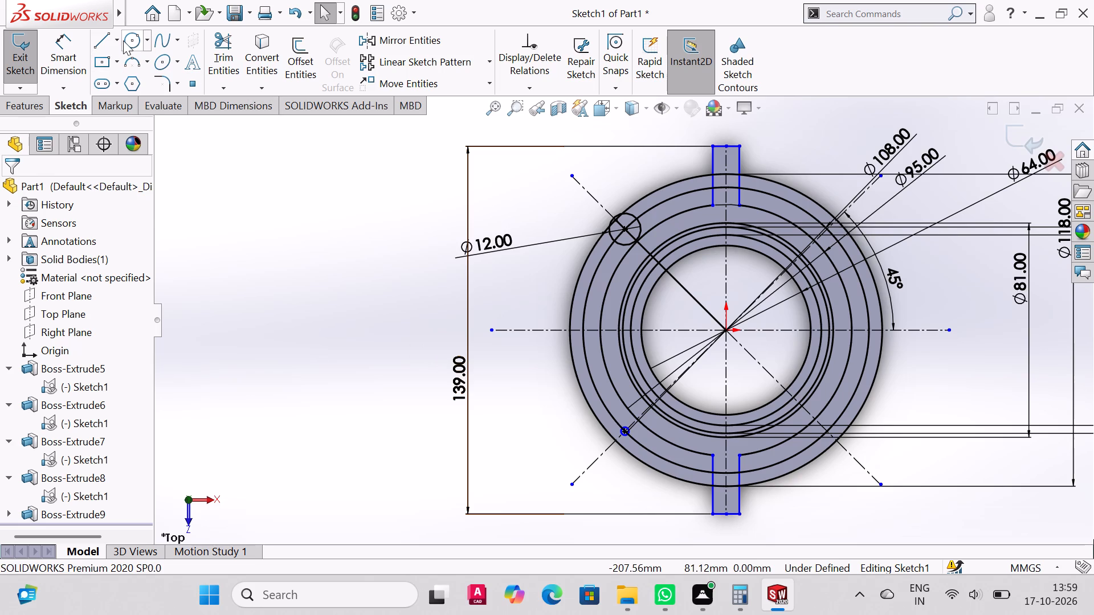
left_click(624, 230)
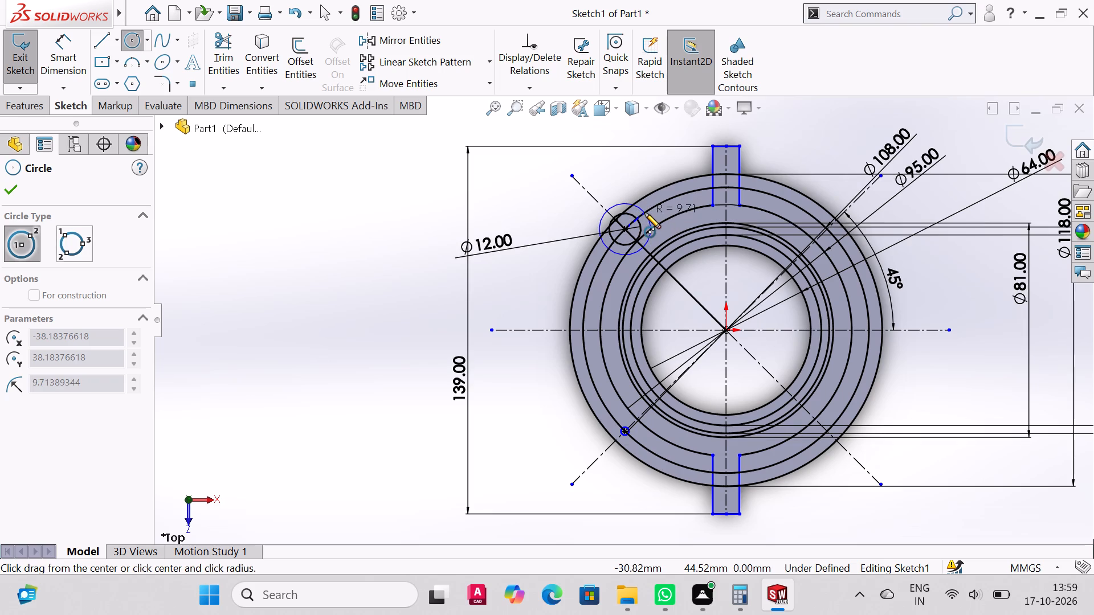
left_click(644, 212)
right_click(644, 211)
left_click(681, 221)
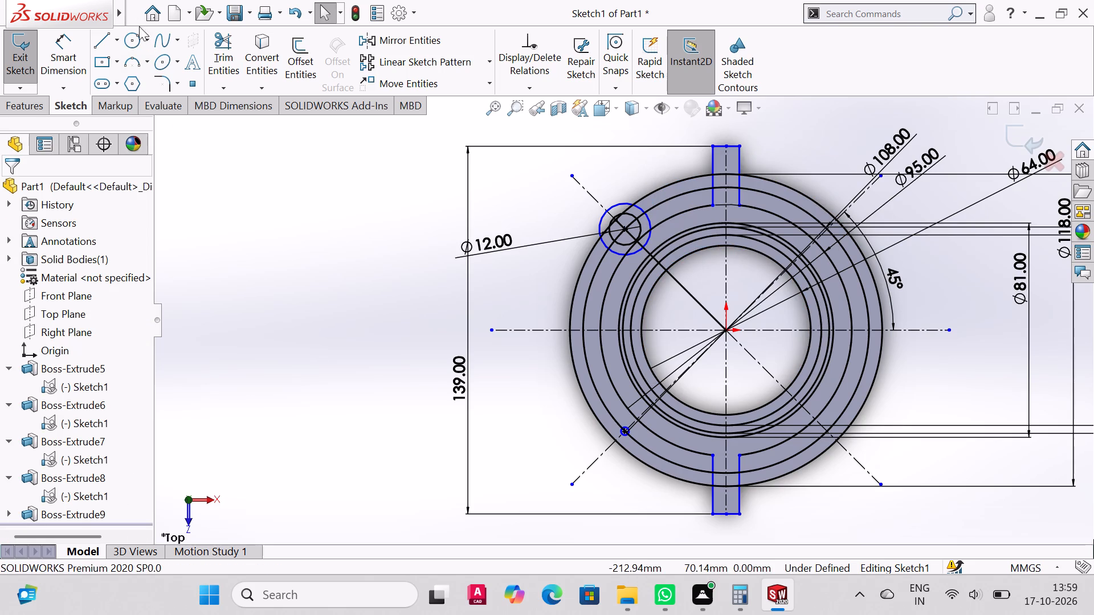
Dimension the new circle around the 12 mm circle to a diameter of 20 mm.
left_click(79, 47)
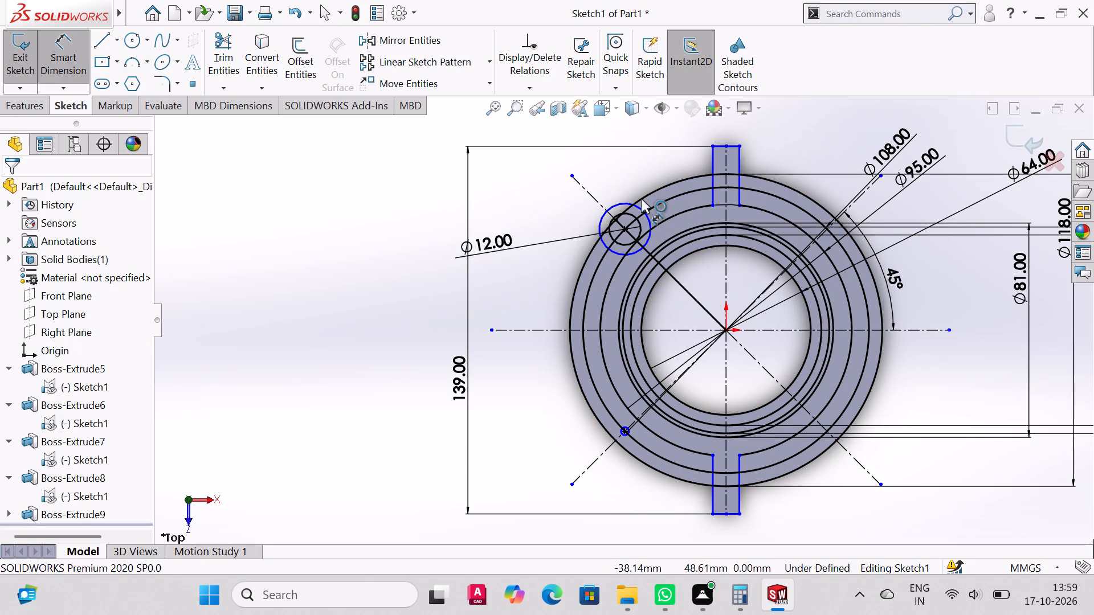
left_click(622, 204)
left_click(614, 177)
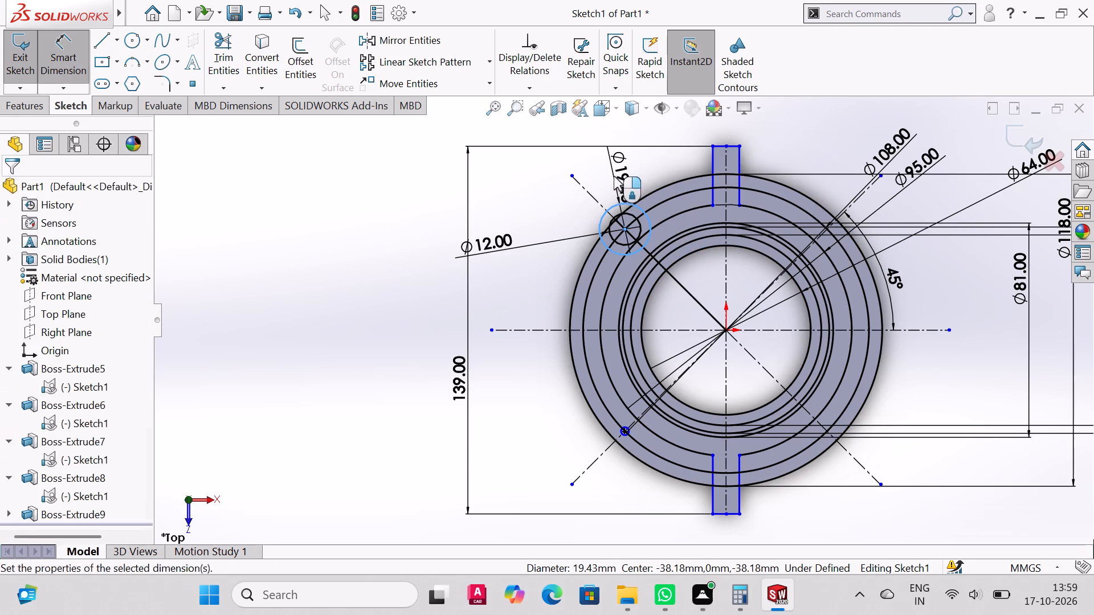
type("20")
key("Return")
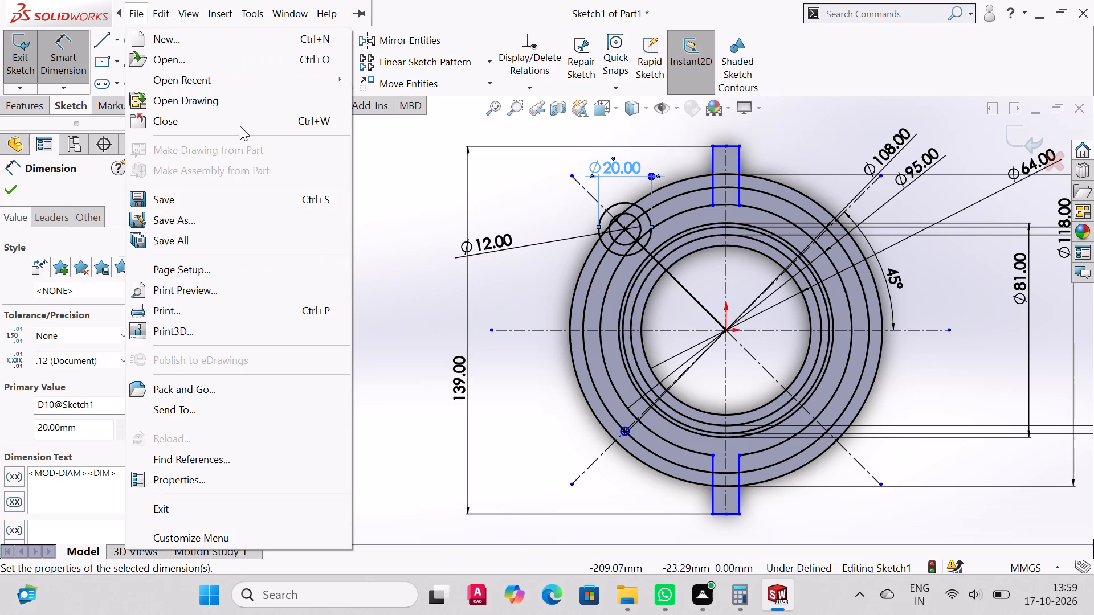
left_click(423, 233)
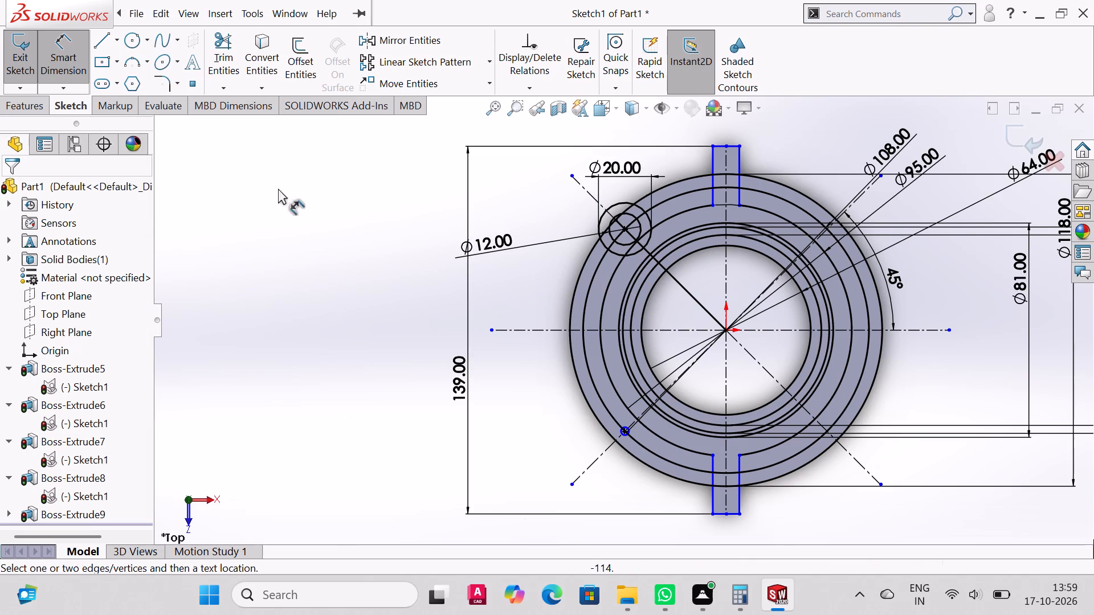
Draw a third concentric circle of about 26 mm radius around the 12 mm and 20 mm circles.
left_click(130, 31)
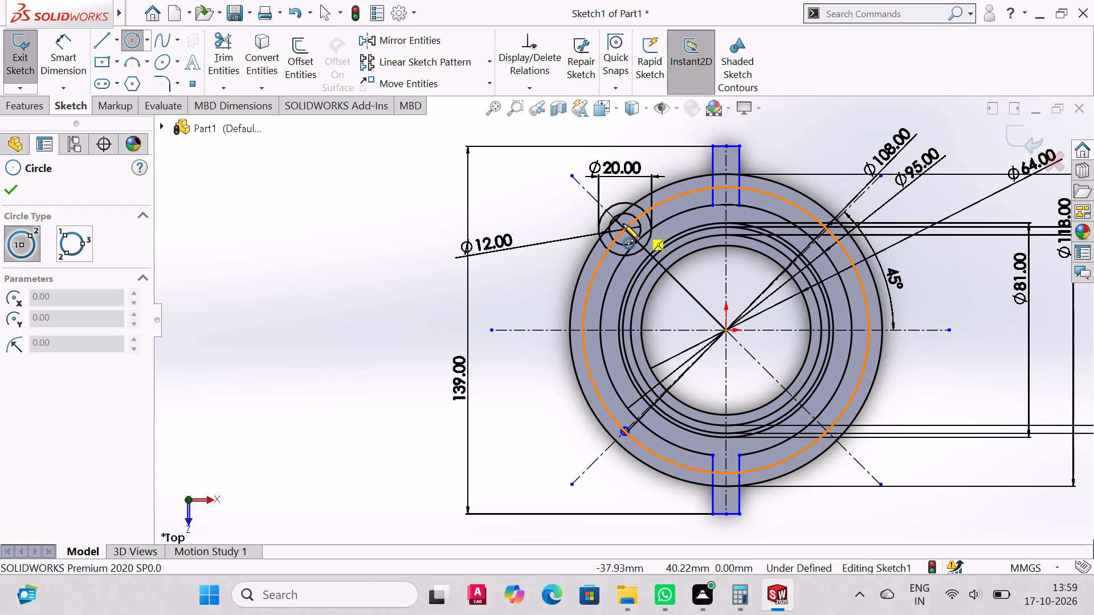
left_click(624, 231)
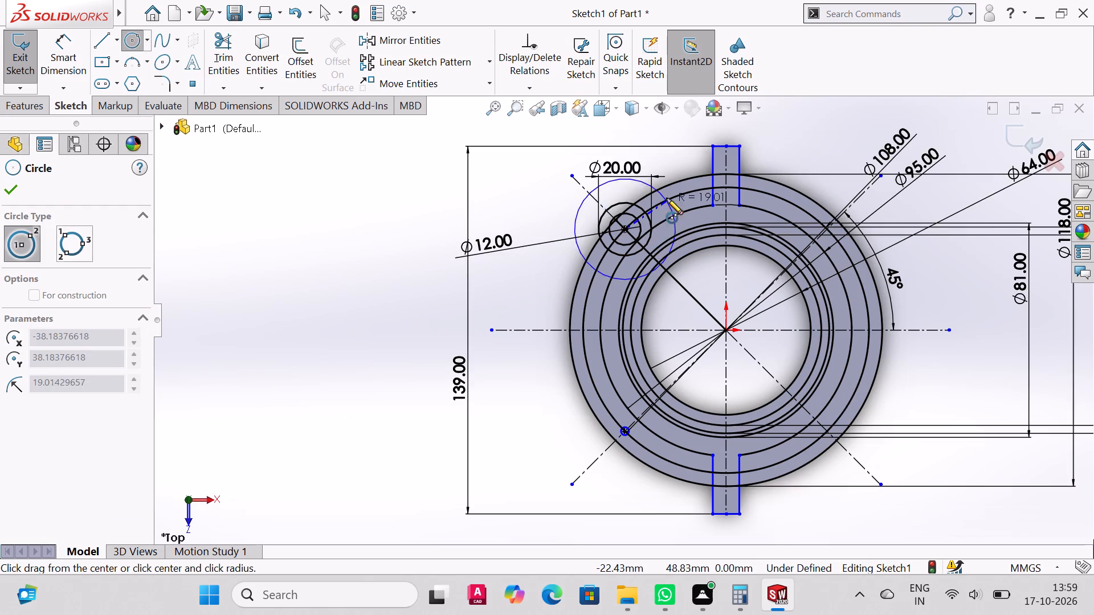
left_click(560, 203)
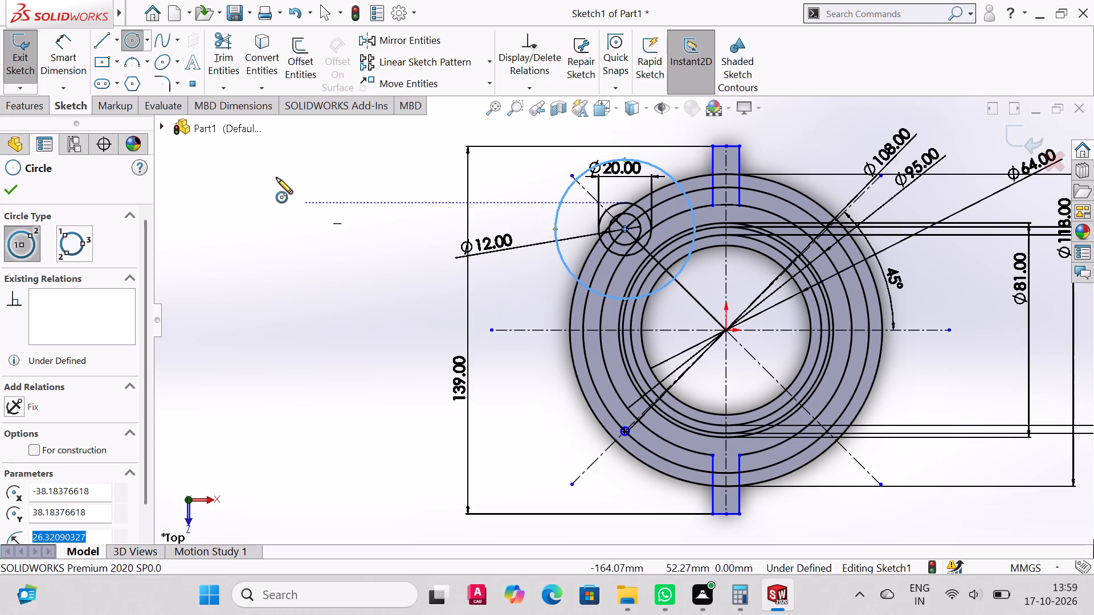
Dimension the outermost concentric circle on the upper-left diagonal to a diameter of 26 mm.
left_click(75, 46)
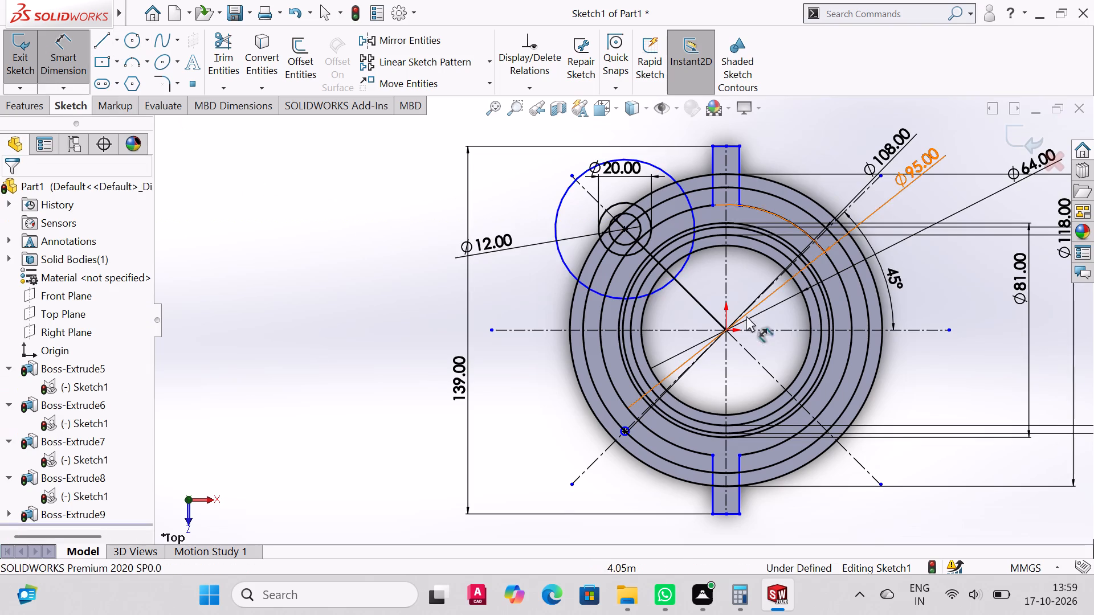
left_click(562, 201)
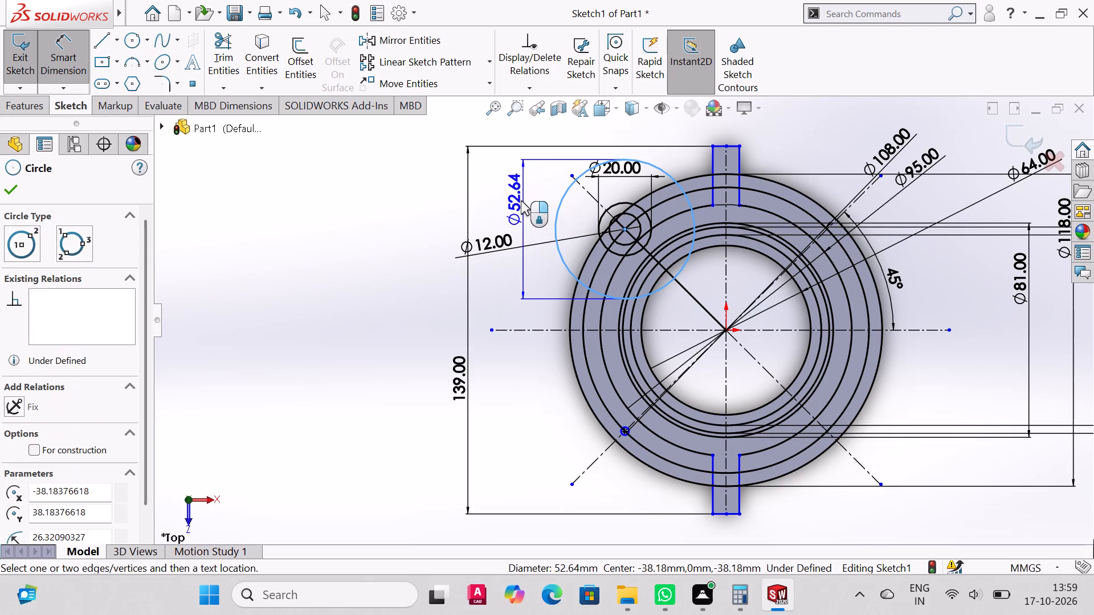
left_click(521, 200)
type("26")
key("Return")
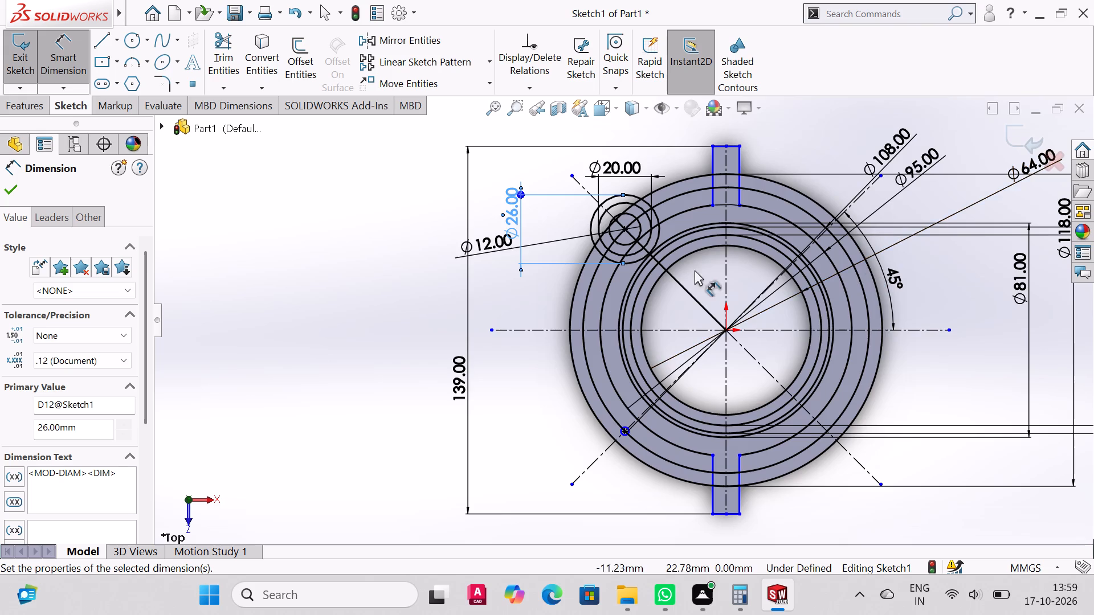
Trim away the arc segments of the 26 mm circle that lie inside the 108 mm circle.
scroll(685, 256, "up", 2)
scroll(685, 256, "down", 2)
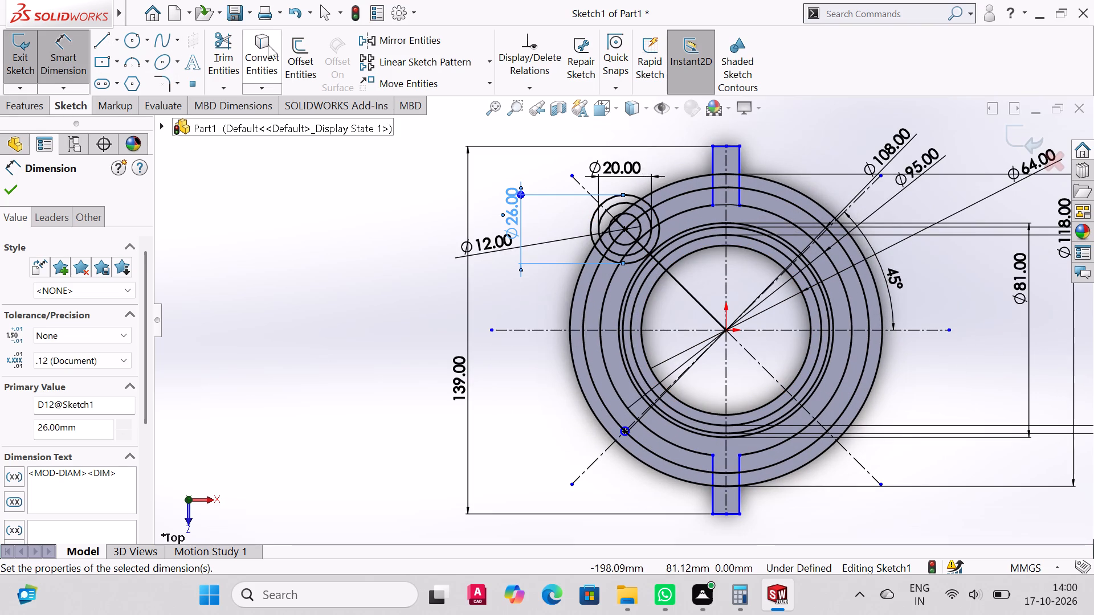
left_click(226, 44)
scroll(678, 267, "up", 3)
scroll(678, 267, "down", 5)
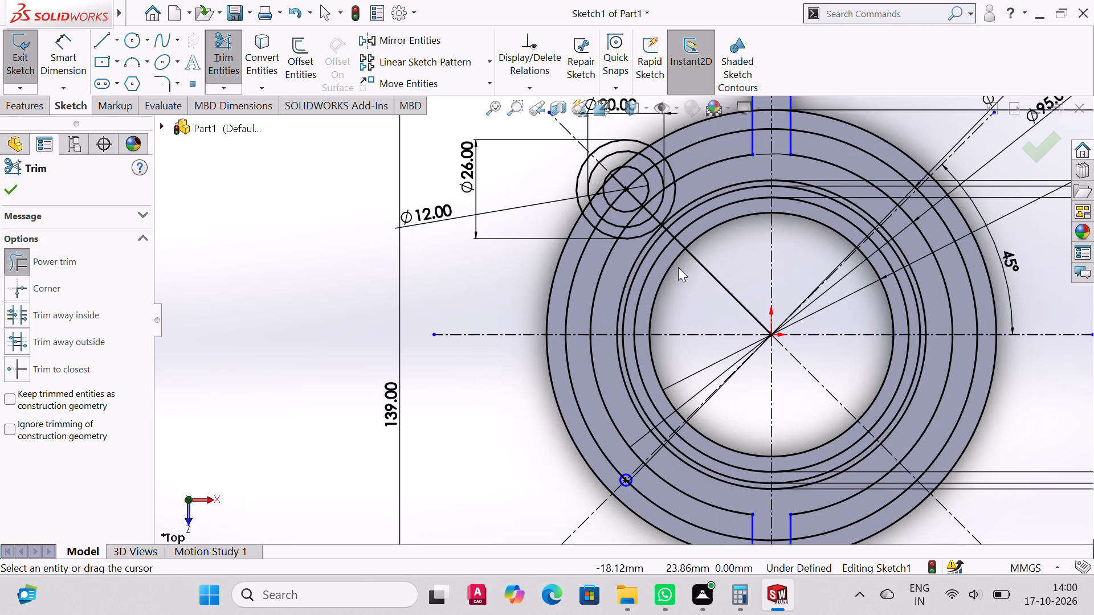
left_click_drag(689, 183, 667, 193)
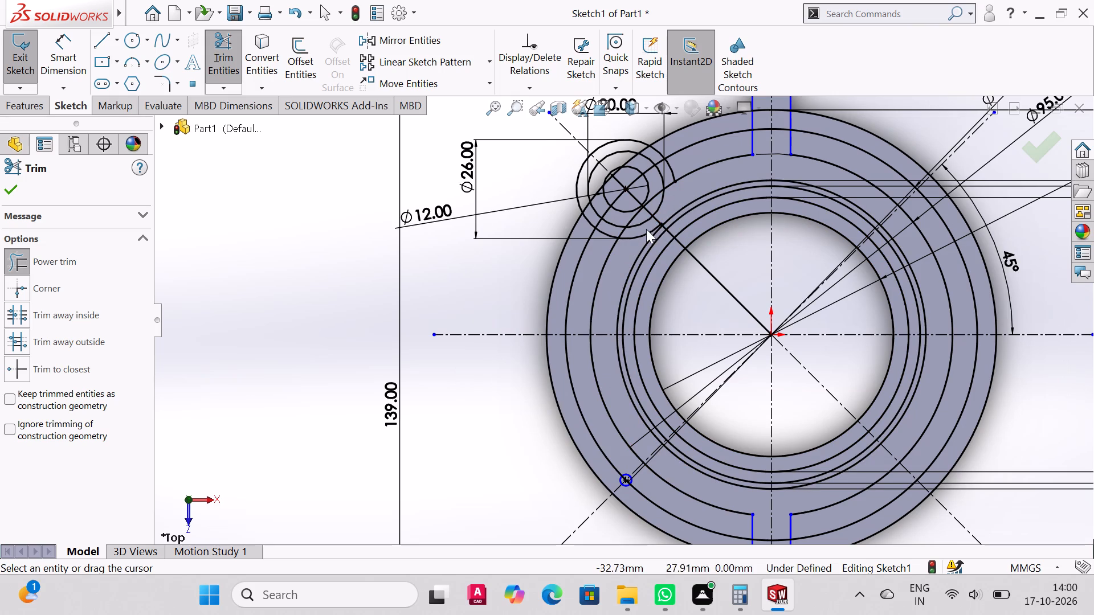
left_click_drag(646, 226, 619, 251)
left_click_drag(608, 225, 606, 228)
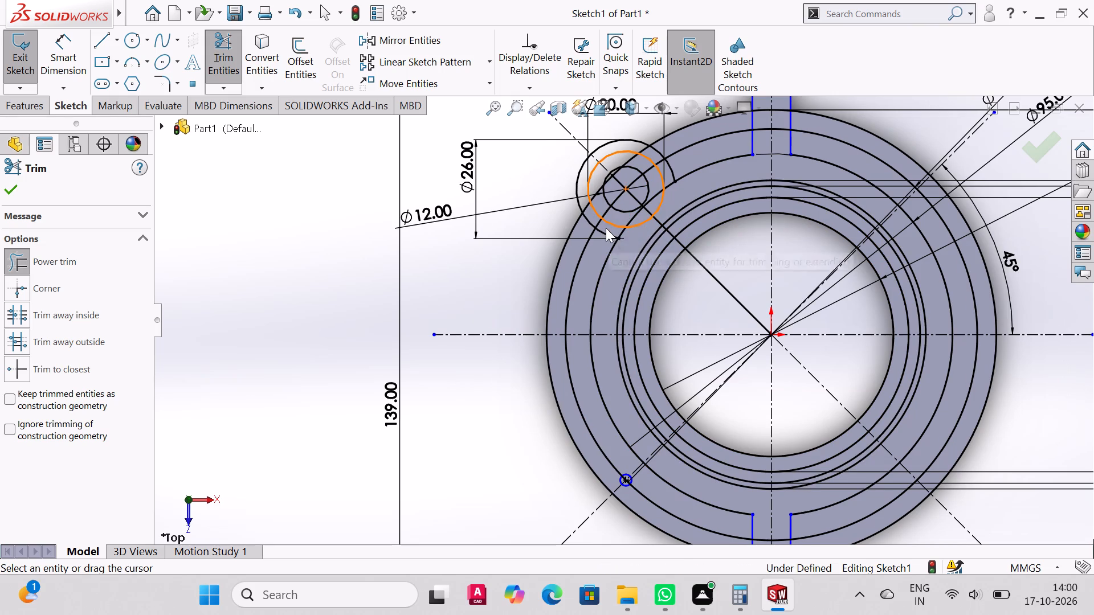
left_click_drag(606, 228, 599, 240)
left_click_drag(603, 225, 601, 235)
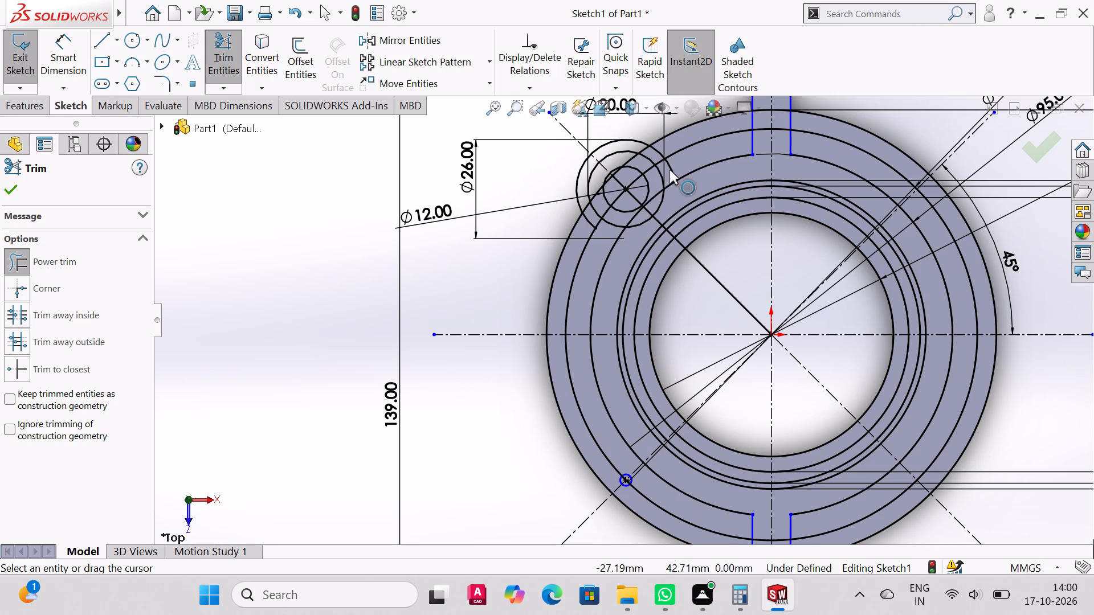
left_click_drag(676, 159, 668, 169)
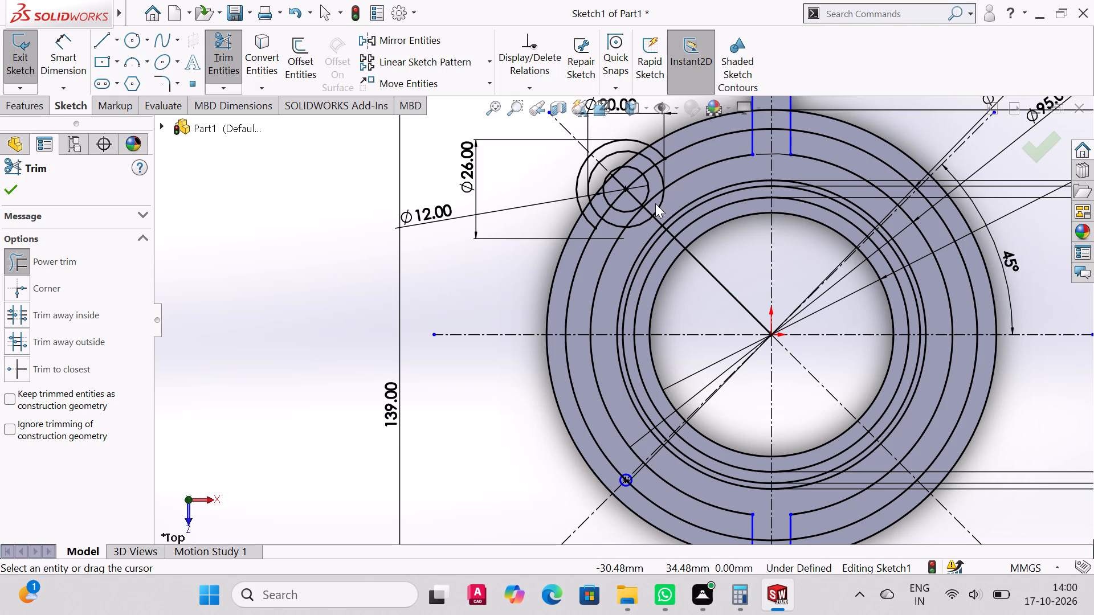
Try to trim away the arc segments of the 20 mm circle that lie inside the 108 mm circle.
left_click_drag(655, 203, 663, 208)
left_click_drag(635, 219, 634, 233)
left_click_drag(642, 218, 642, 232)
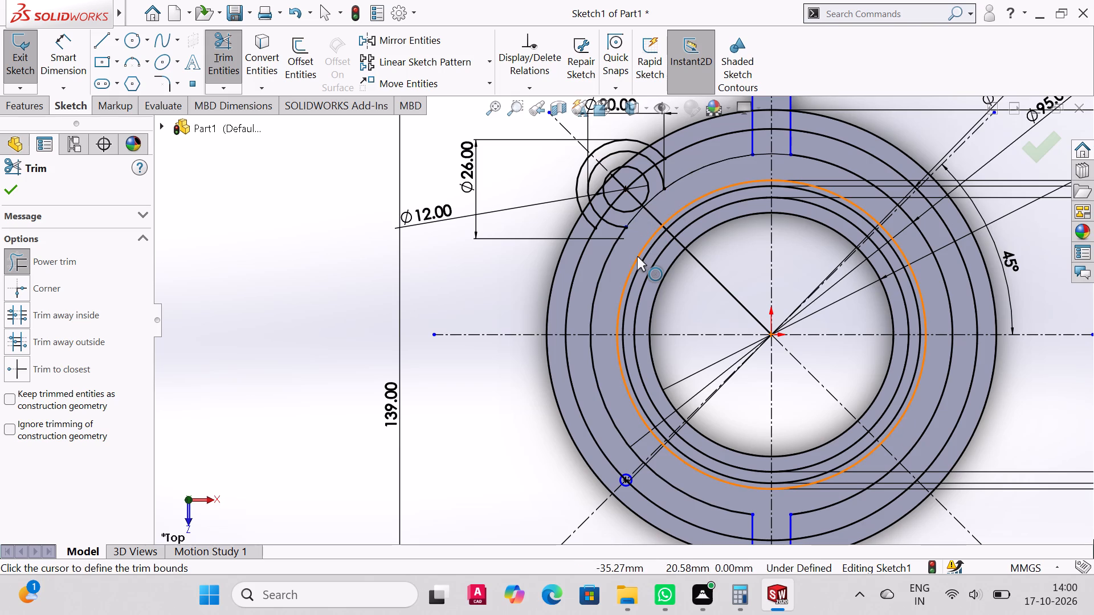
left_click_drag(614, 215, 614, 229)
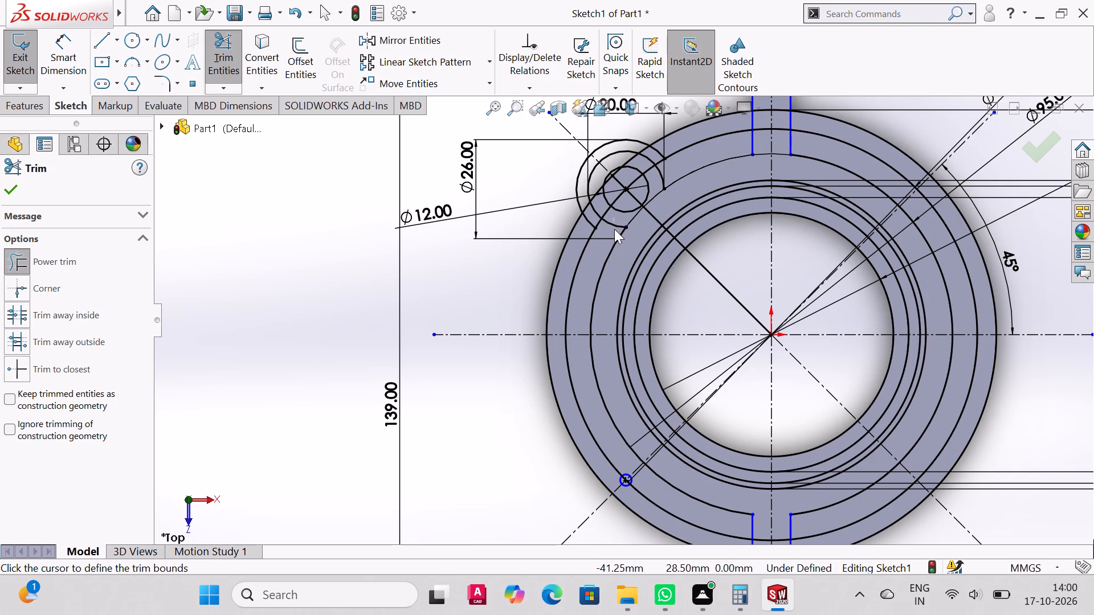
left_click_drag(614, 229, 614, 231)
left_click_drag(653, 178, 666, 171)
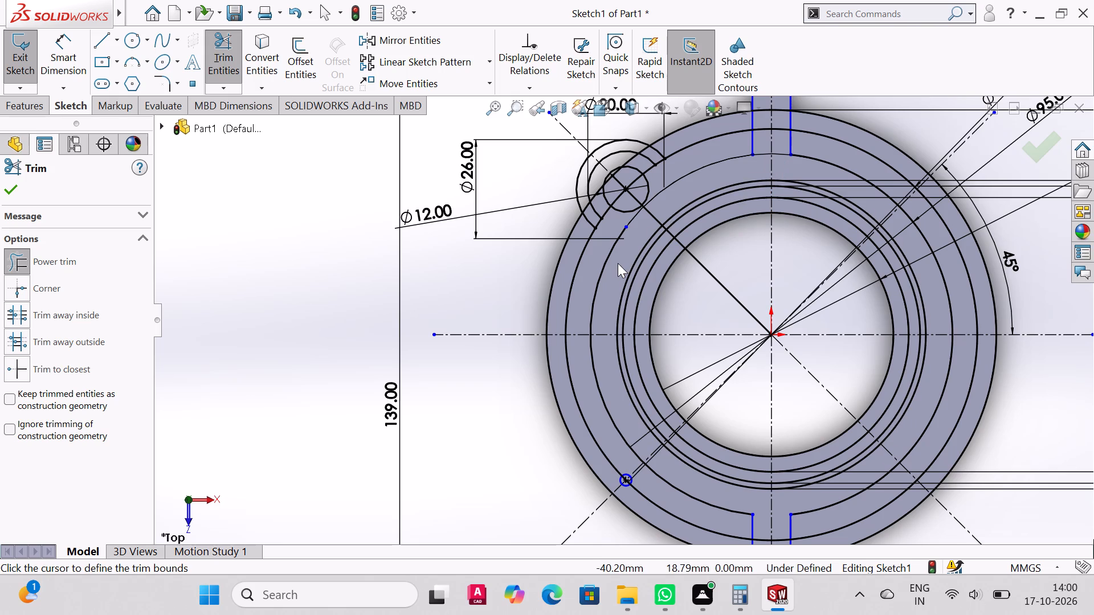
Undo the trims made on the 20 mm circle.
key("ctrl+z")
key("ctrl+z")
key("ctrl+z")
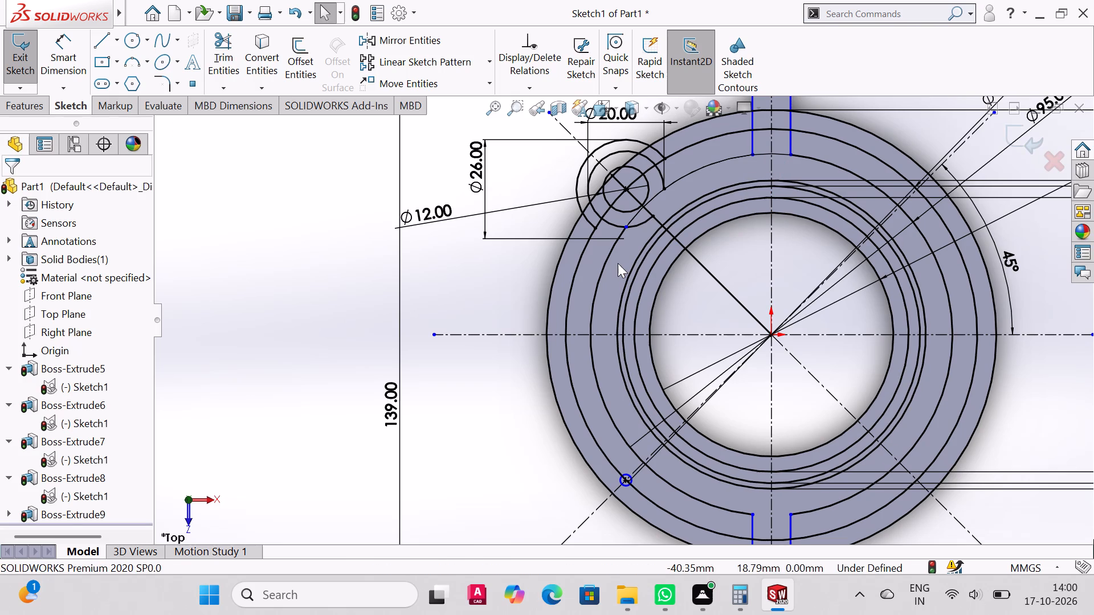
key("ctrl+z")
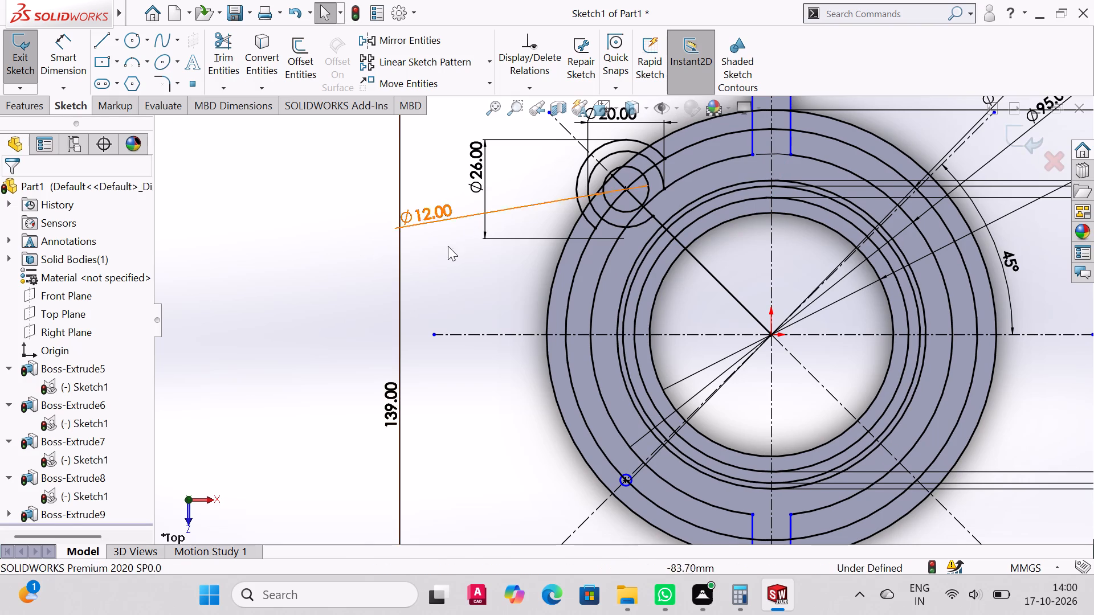
Trim the 20 mm circle at the upper-left boss back to the 108 mm circle, removing its inner arc segments.
left_click(232, 43)
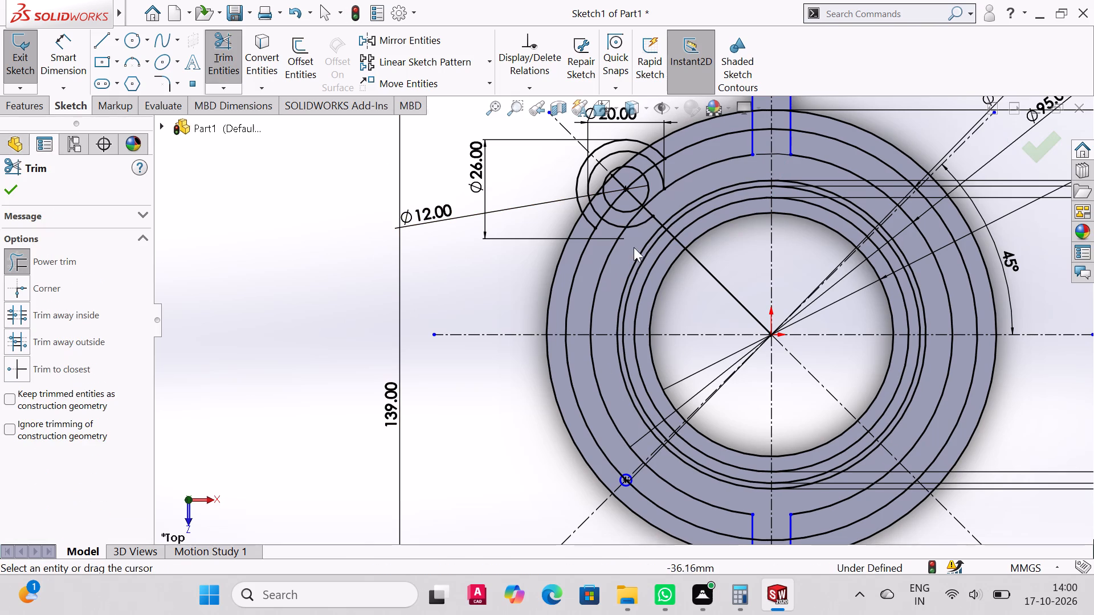
left_click_drag(633, 237, 635, 222)
left_click_drag(601, 227, 608, 223)
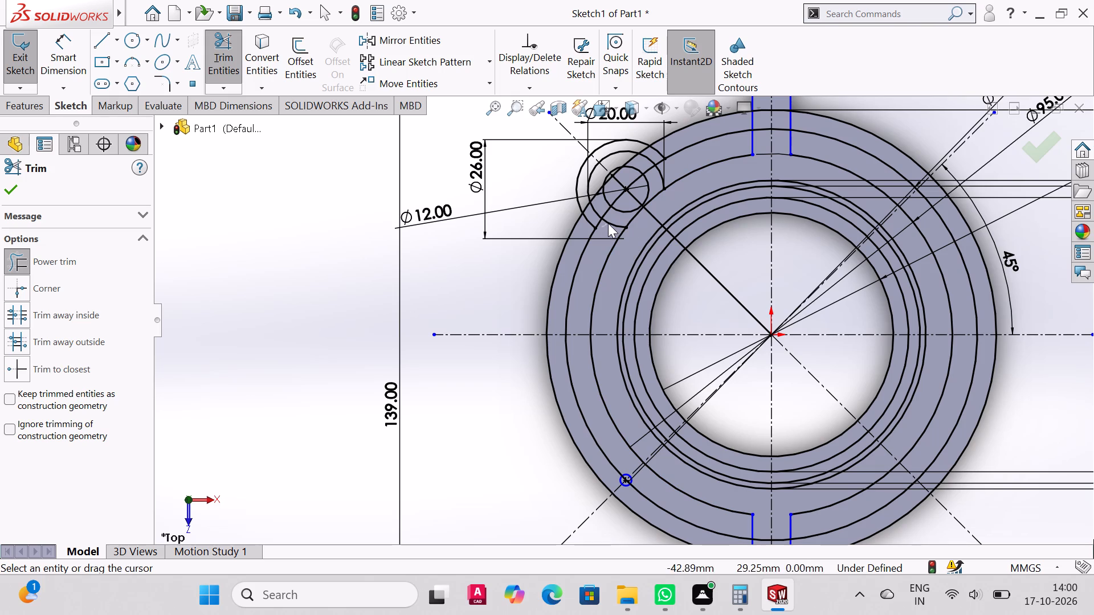
left_click_drag(608, 223, 611, 219)
left_click_drag(654, 178, 660, 168)
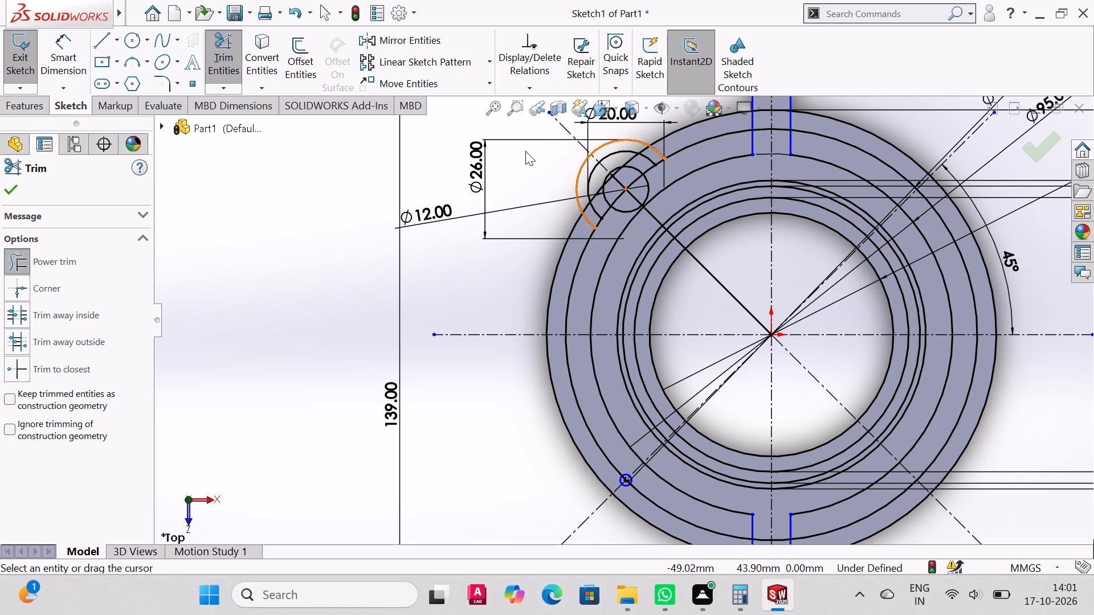
Draw a line about 6.5 mm long from the lower end of the 20 mm arc to the 95 mm circle.
left_click(97, 39)
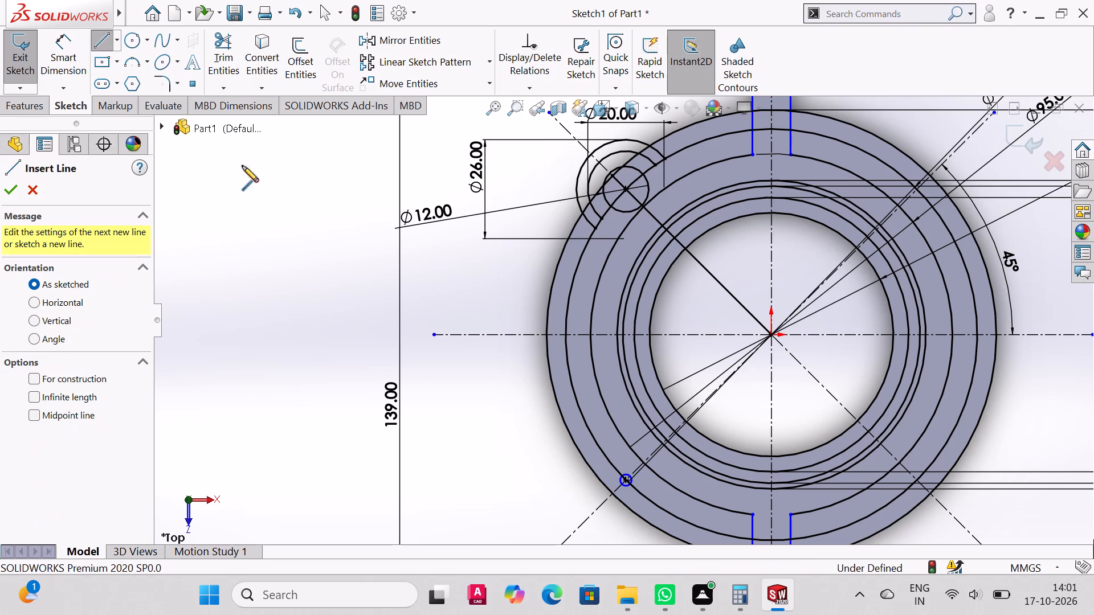
left_click(602, 220)
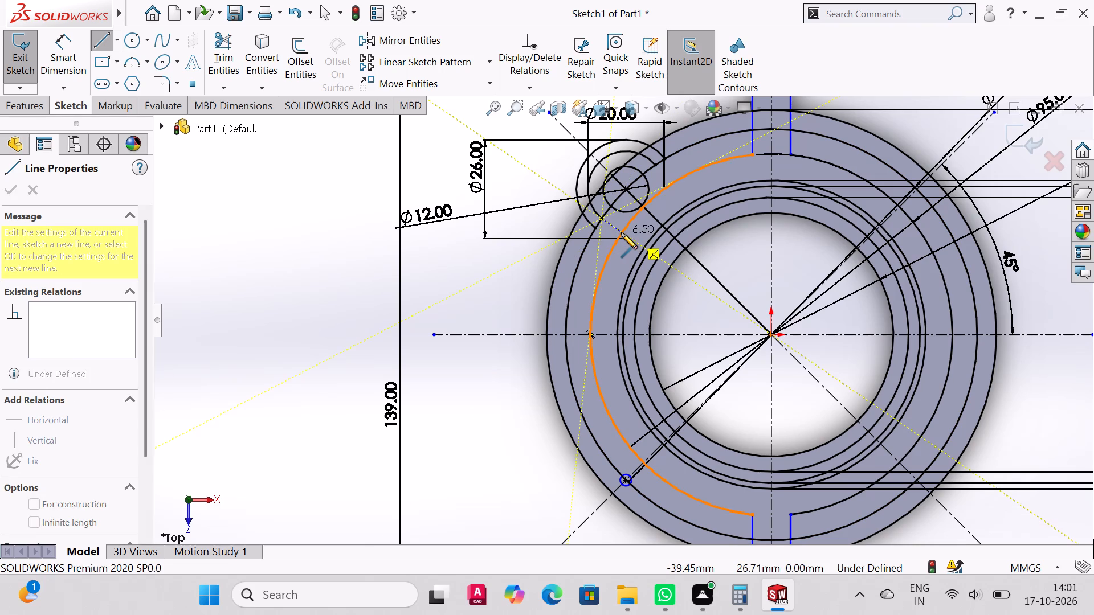
left_click(621, 233)
right_click(621, 233)
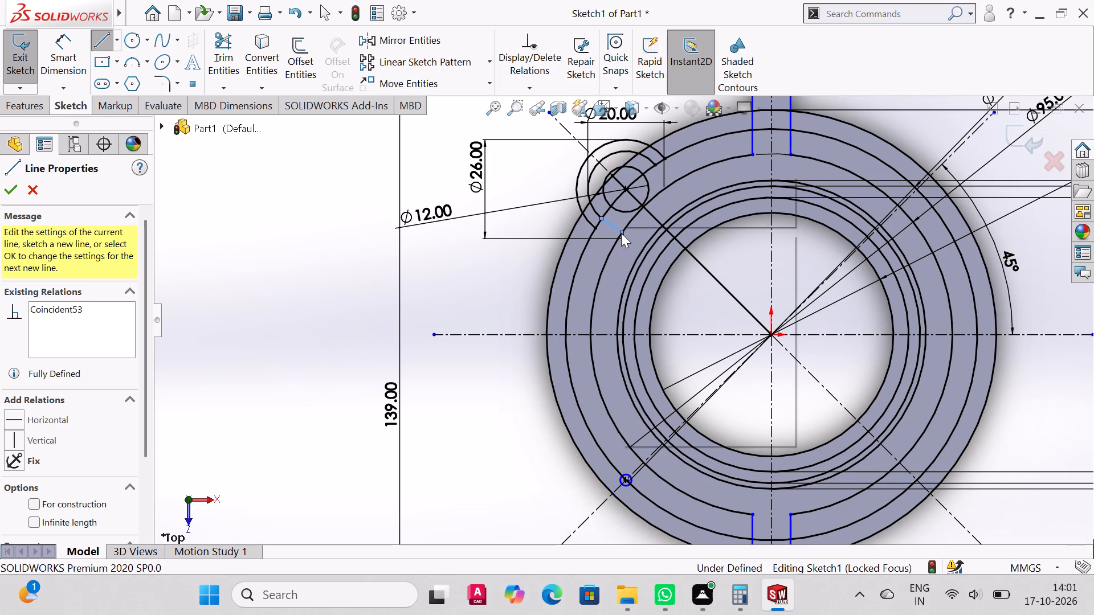
left_click(668, 244)
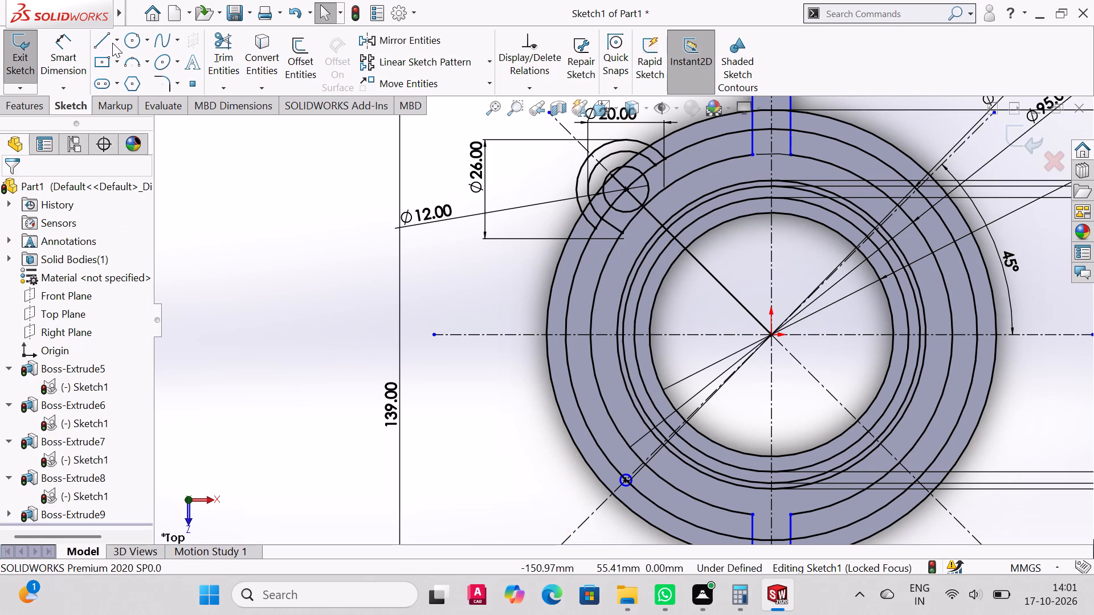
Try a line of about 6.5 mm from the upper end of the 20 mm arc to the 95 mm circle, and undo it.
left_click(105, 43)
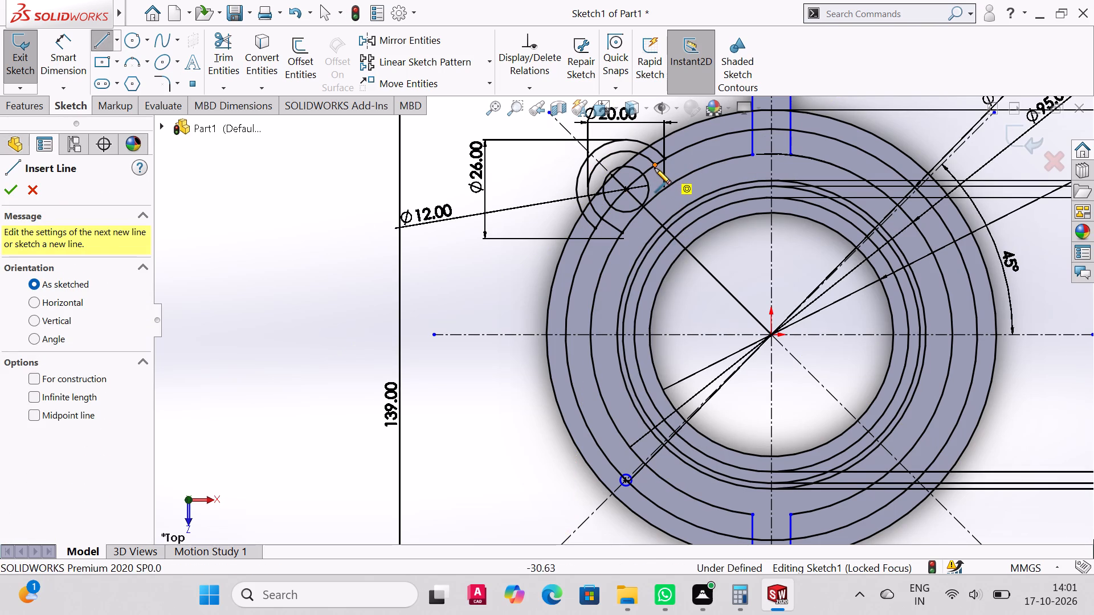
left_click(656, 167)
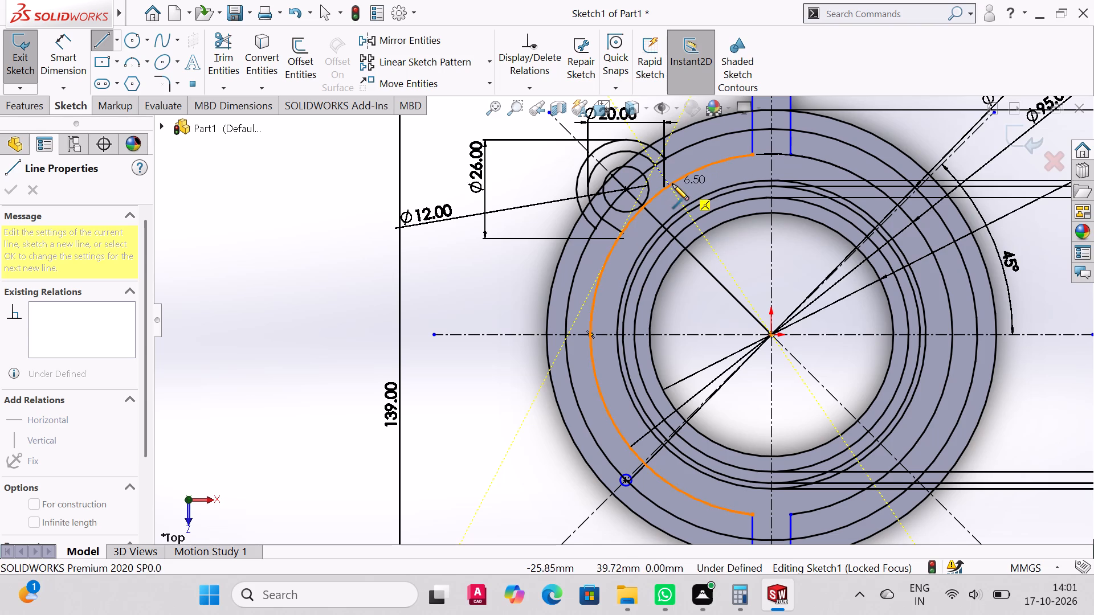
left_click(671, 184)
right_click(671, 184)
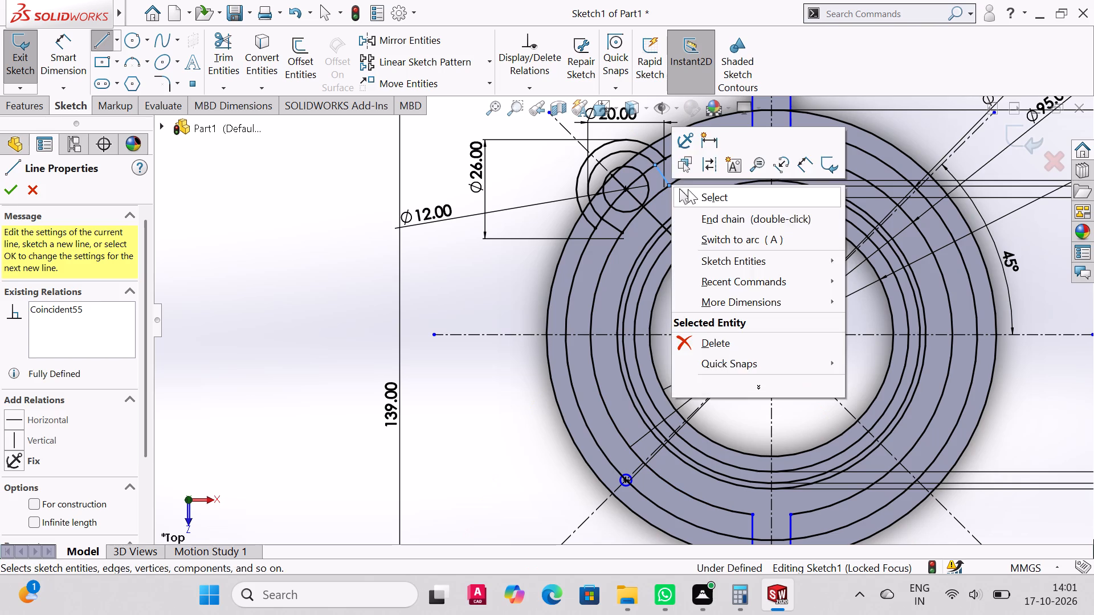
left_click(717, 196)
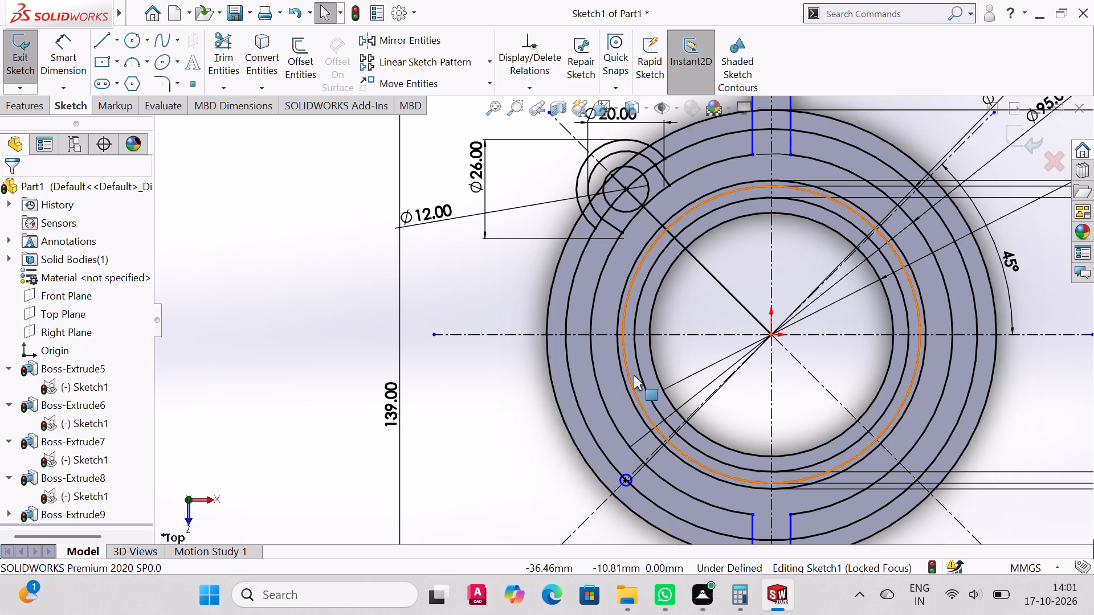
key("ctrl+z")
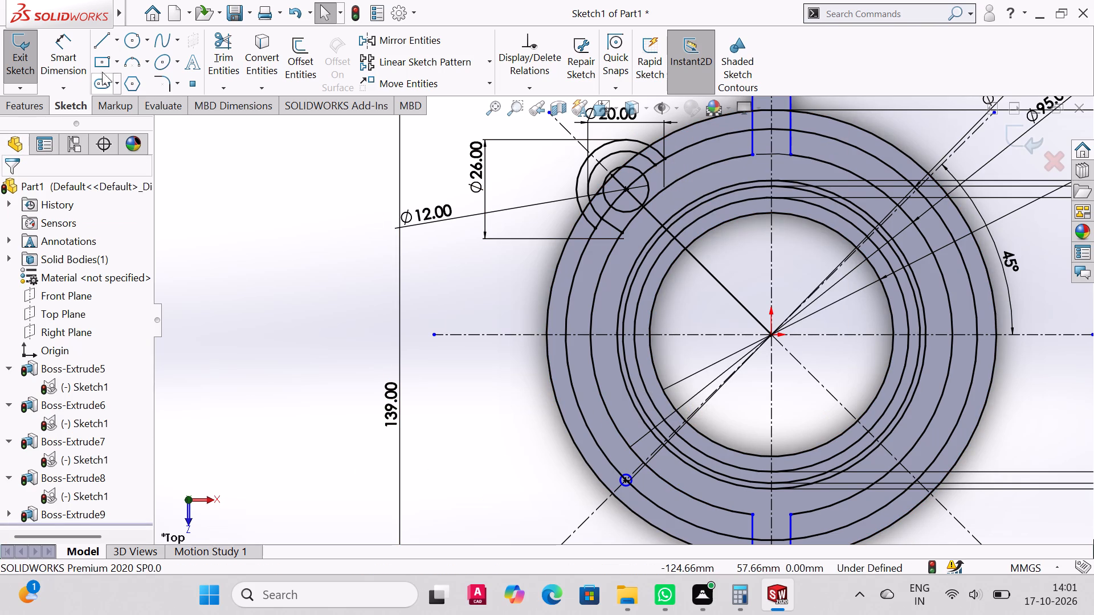
Draw a line about 7 mm long from the upper end of the 20 mm arc to the 95 mm circle, tangent to that arc.
left_click(110, 43)
left_click(654, 163)
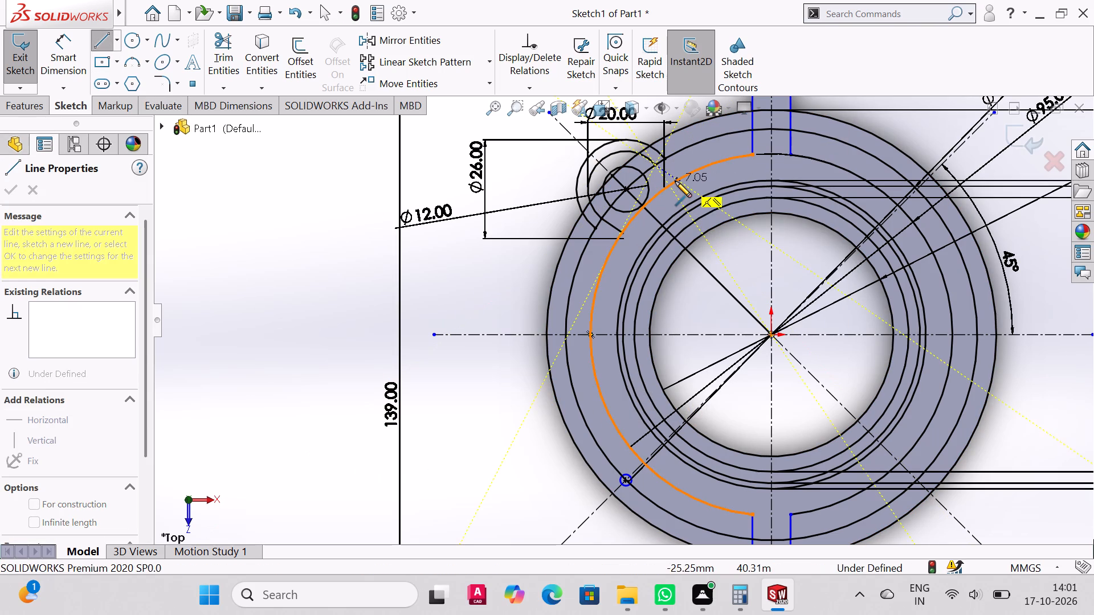
left_click(673, 182)
right_click(673, 182)
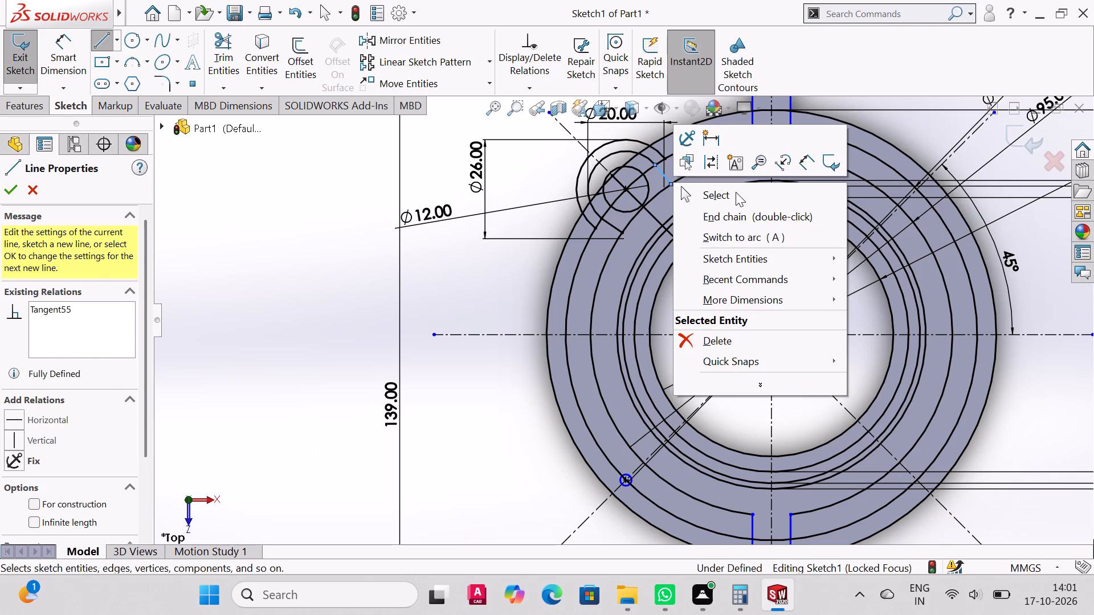
left_click(736, 194)
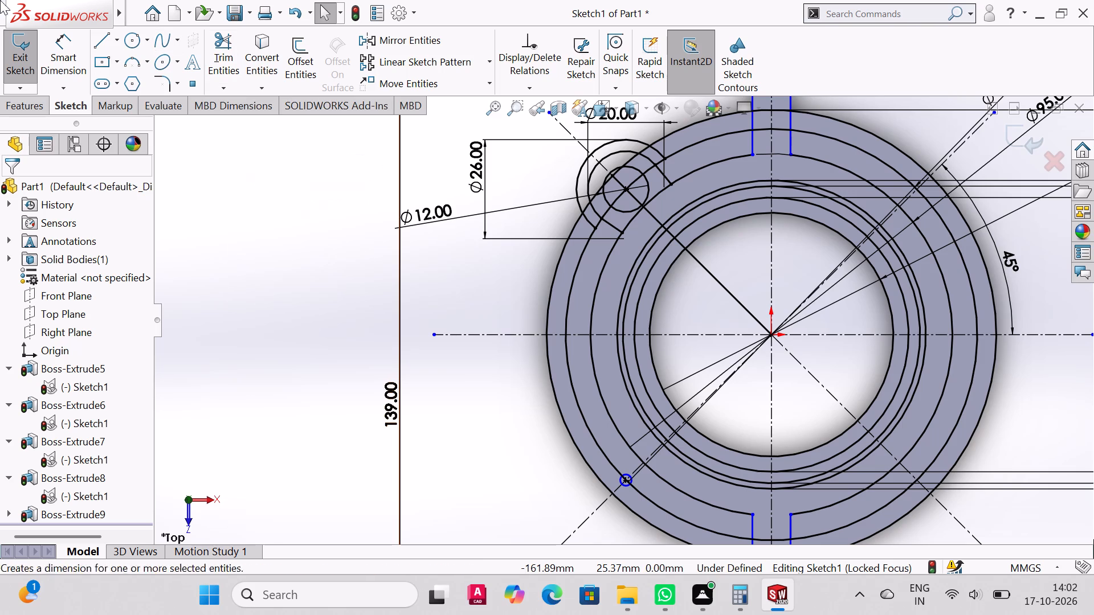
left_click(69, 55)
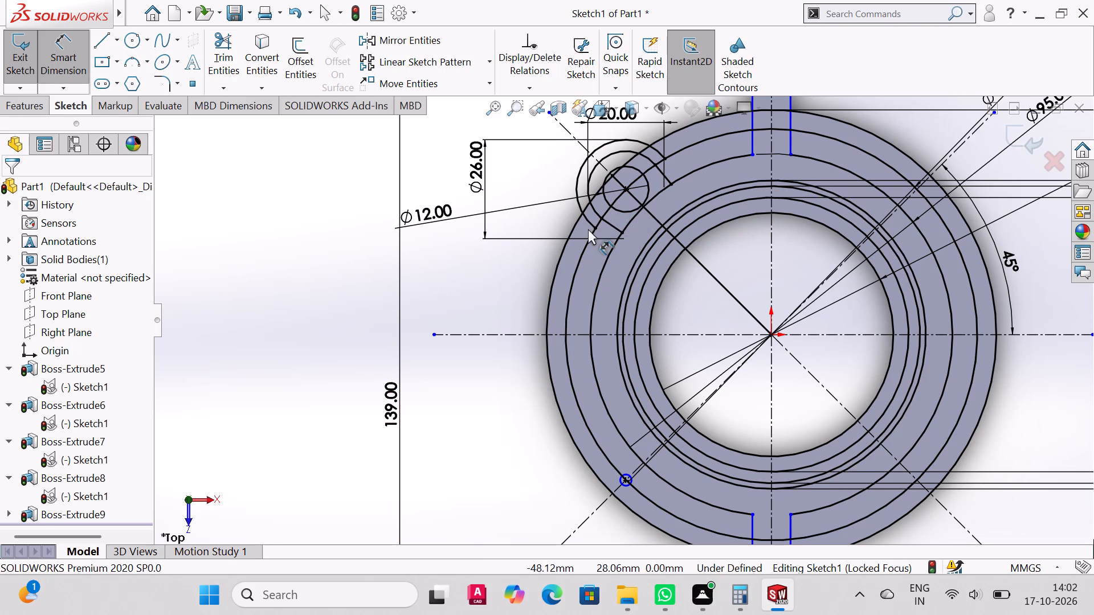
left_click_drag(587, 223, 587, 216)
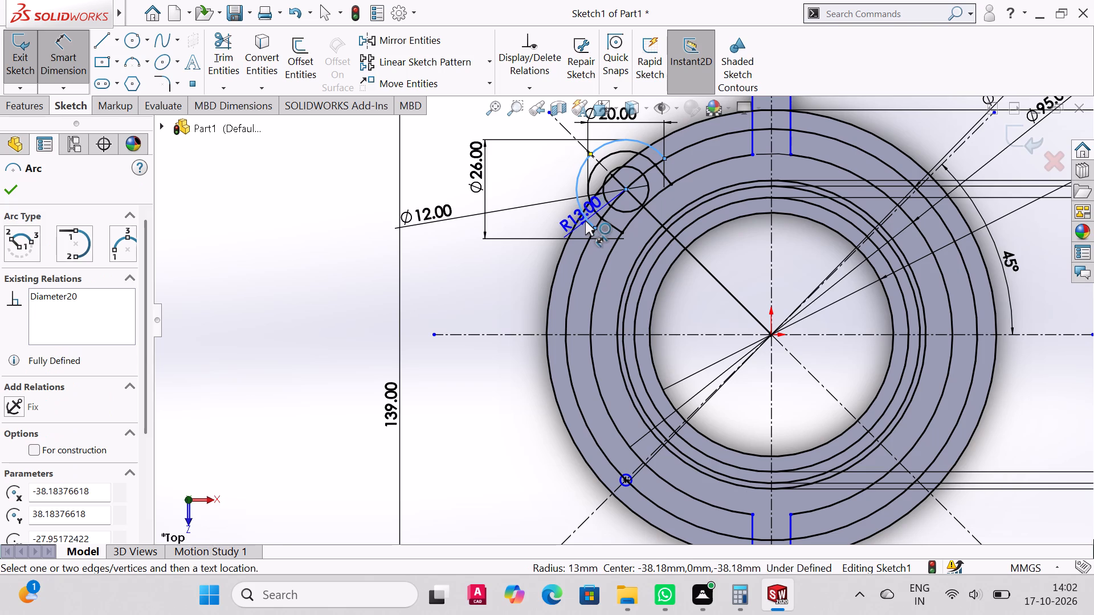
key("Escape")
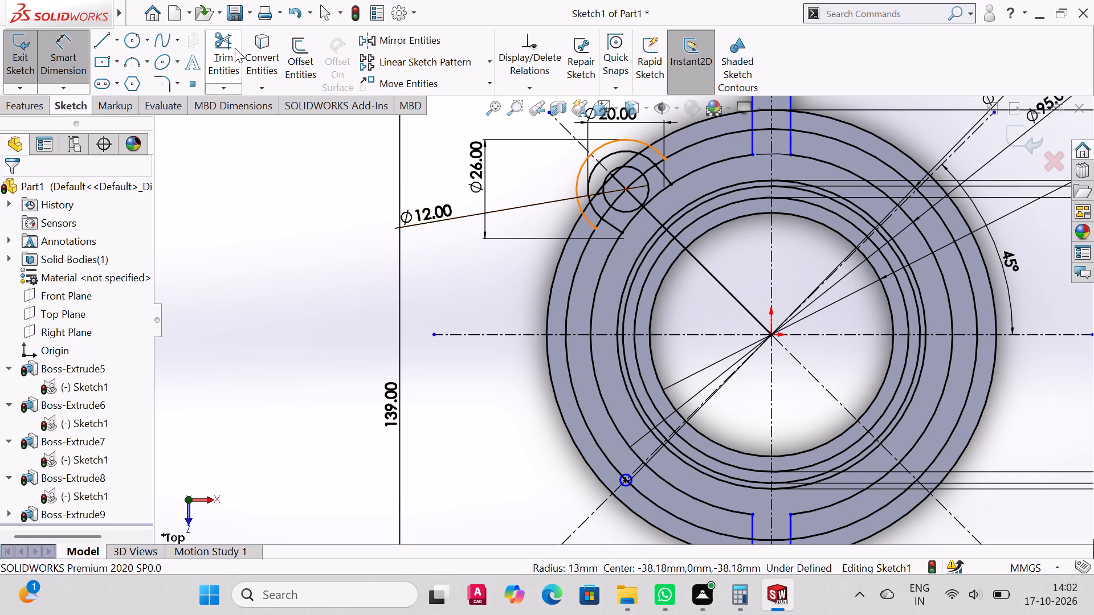
Trim both ends of the 26 mm arc back to the outermost circle of the ring.
left_click(235, 47)
left_click_drag(583, 223, 589, 218)
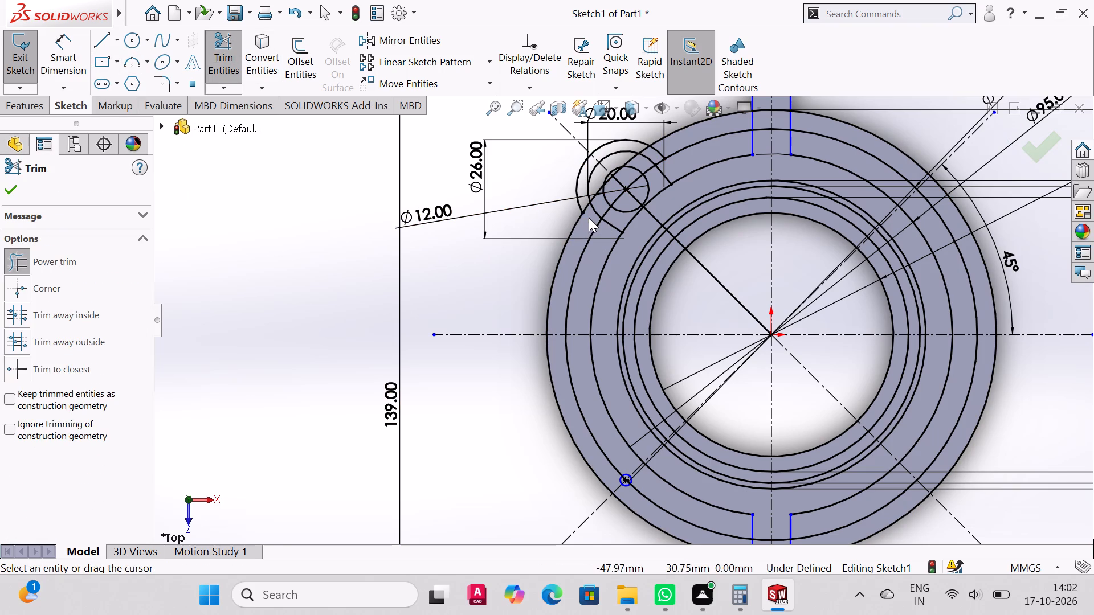
left_click_drag(656, 151, 659, 145)
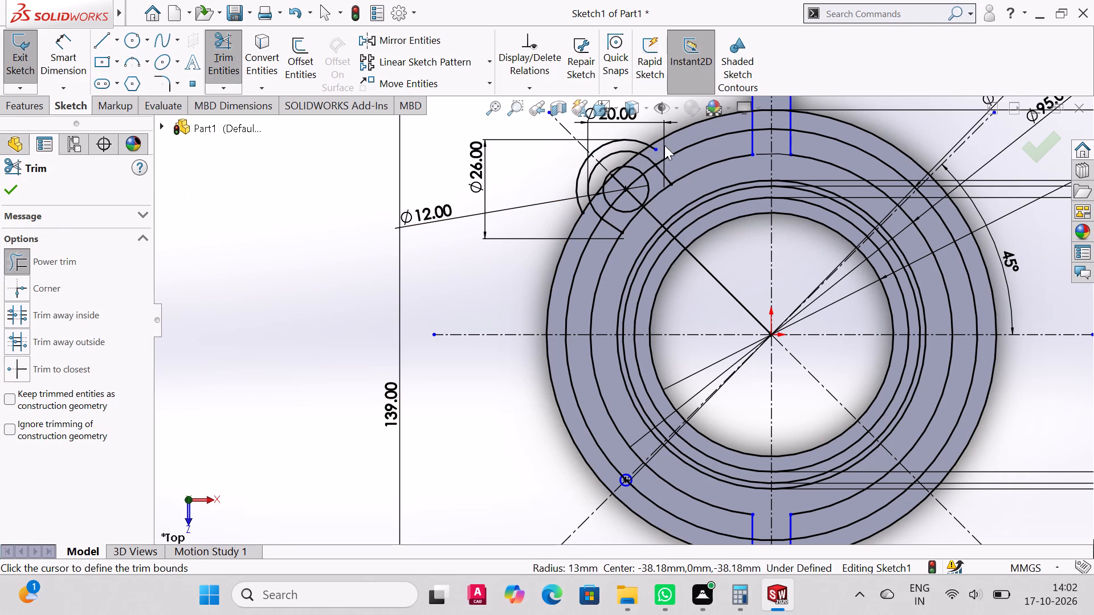
left_click_drag(654, 154, 652, 147)
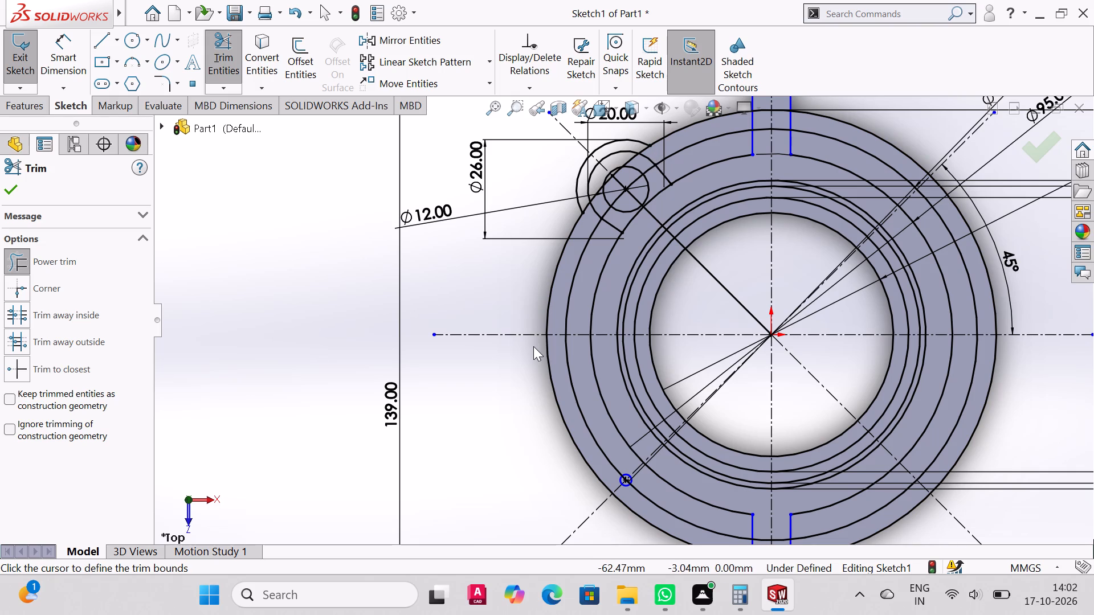
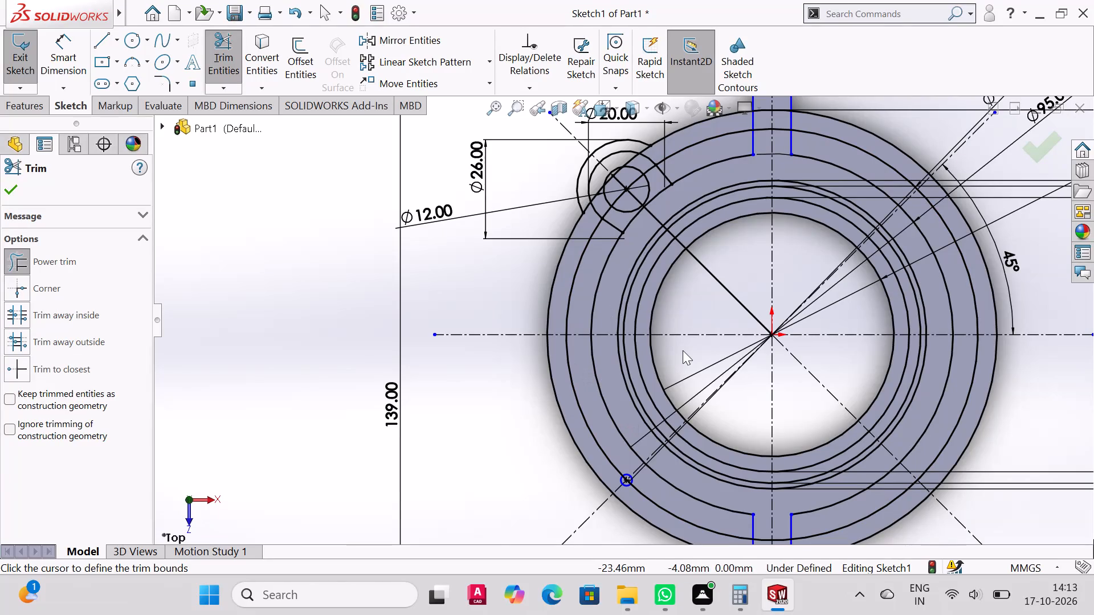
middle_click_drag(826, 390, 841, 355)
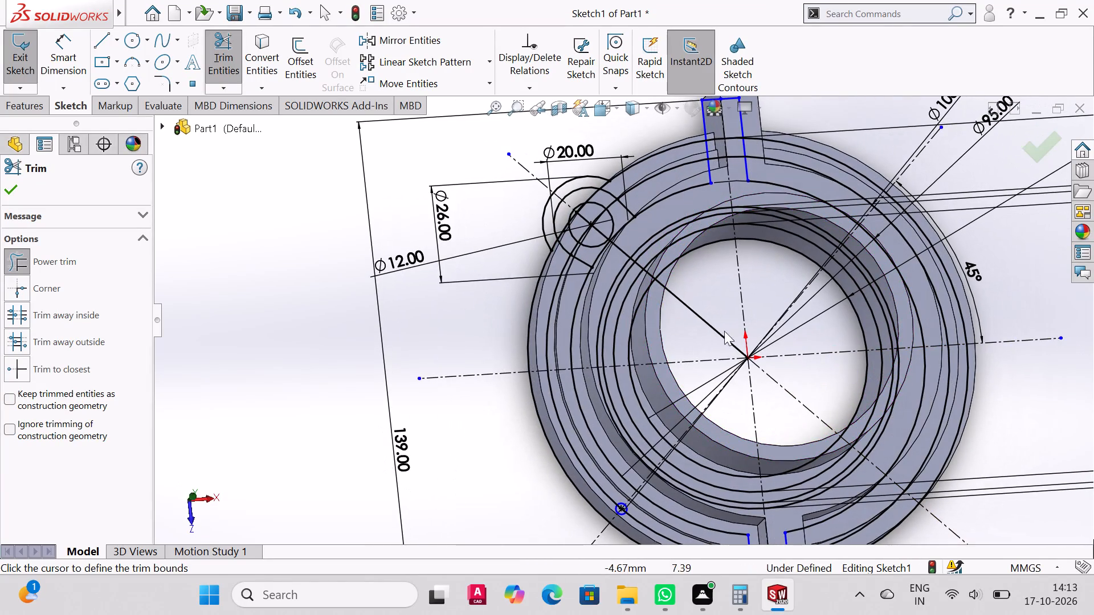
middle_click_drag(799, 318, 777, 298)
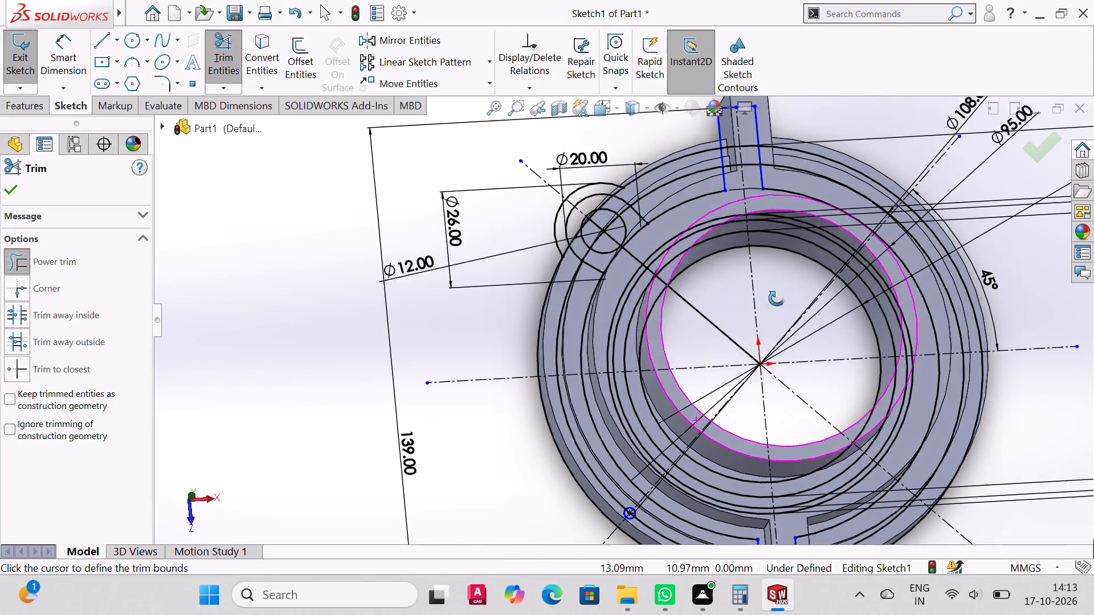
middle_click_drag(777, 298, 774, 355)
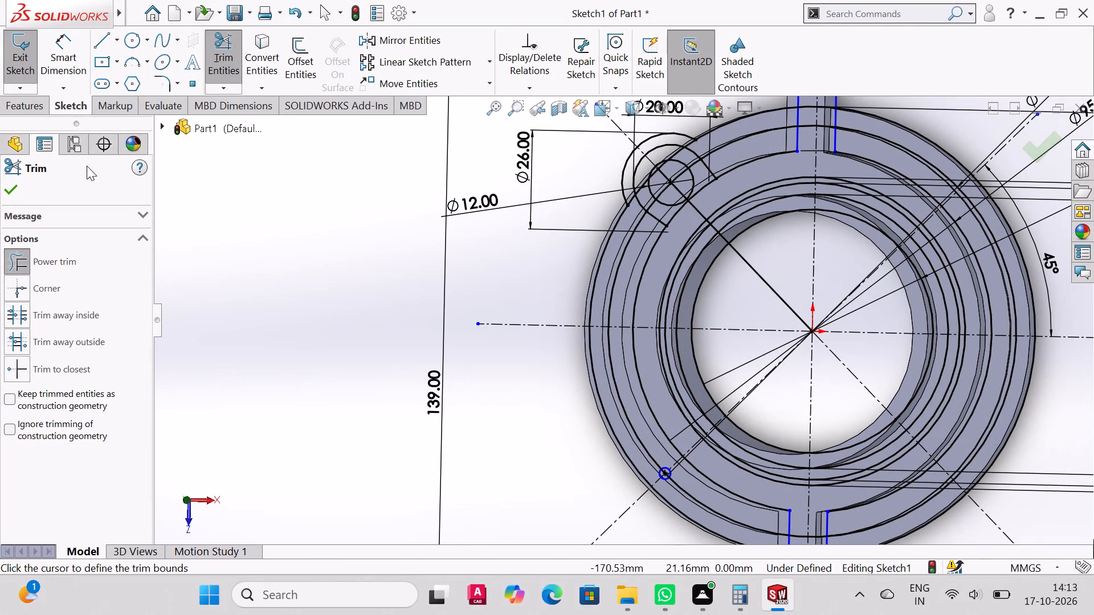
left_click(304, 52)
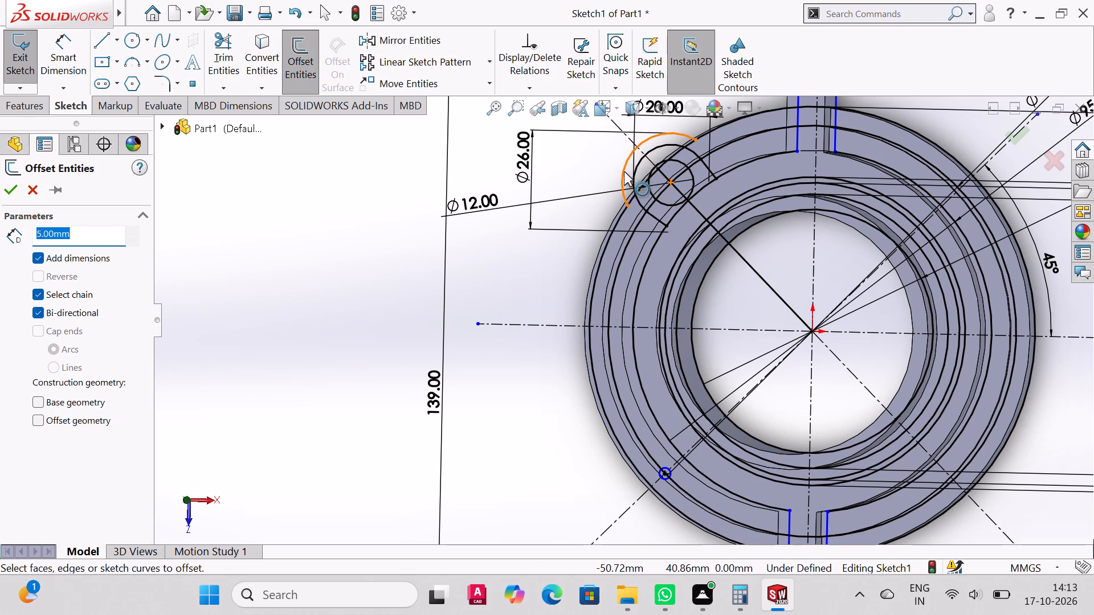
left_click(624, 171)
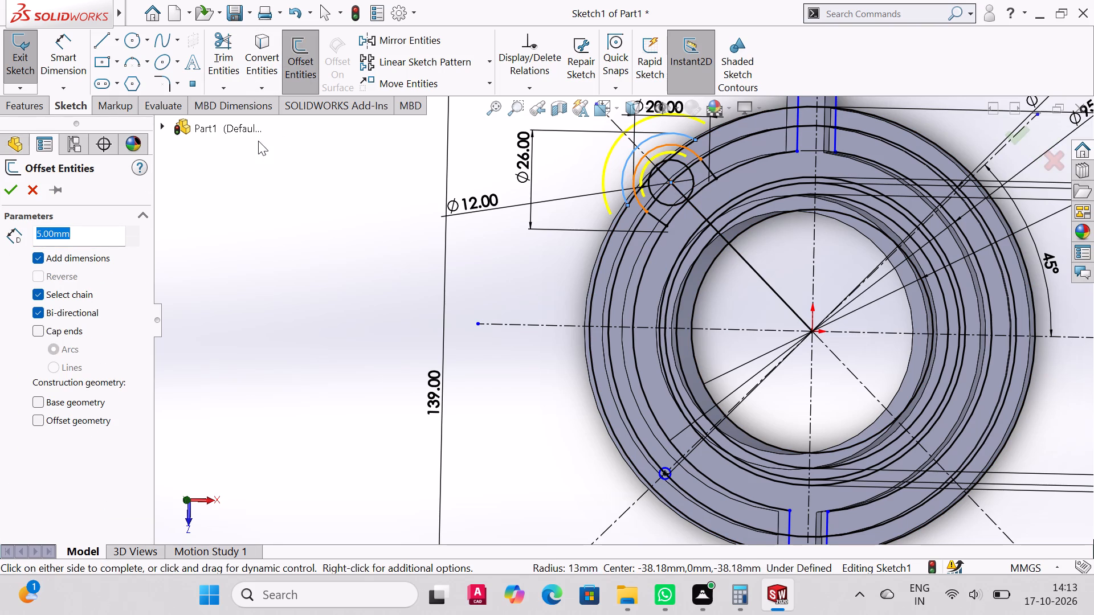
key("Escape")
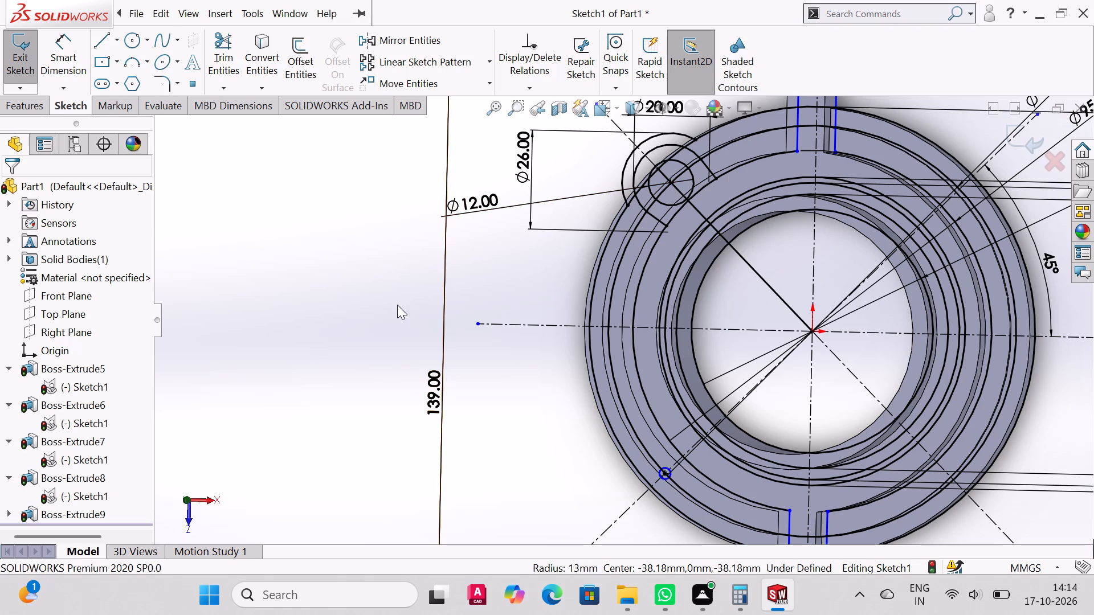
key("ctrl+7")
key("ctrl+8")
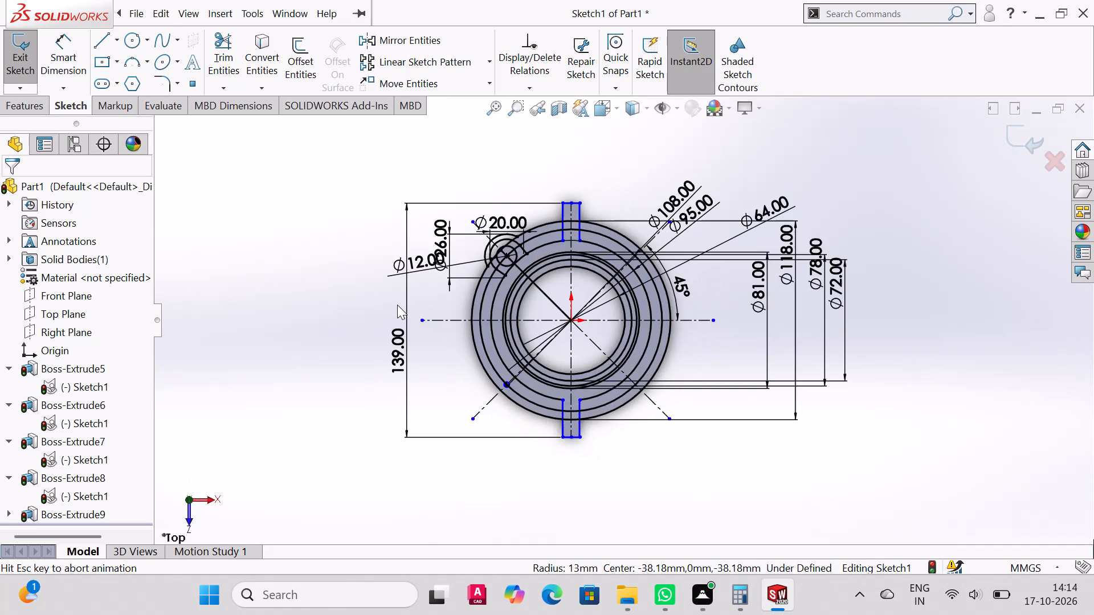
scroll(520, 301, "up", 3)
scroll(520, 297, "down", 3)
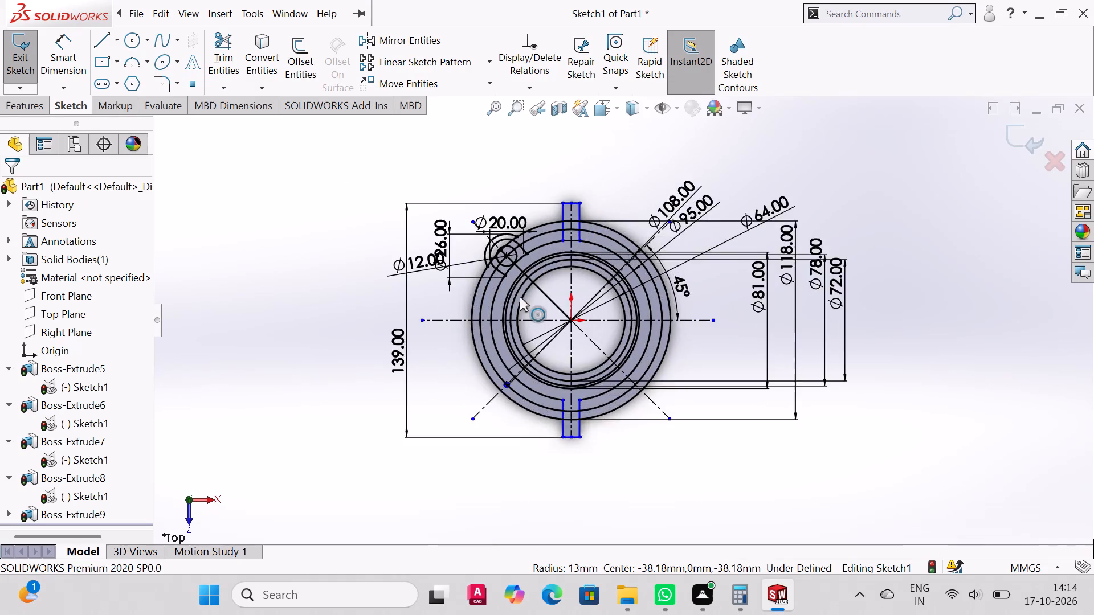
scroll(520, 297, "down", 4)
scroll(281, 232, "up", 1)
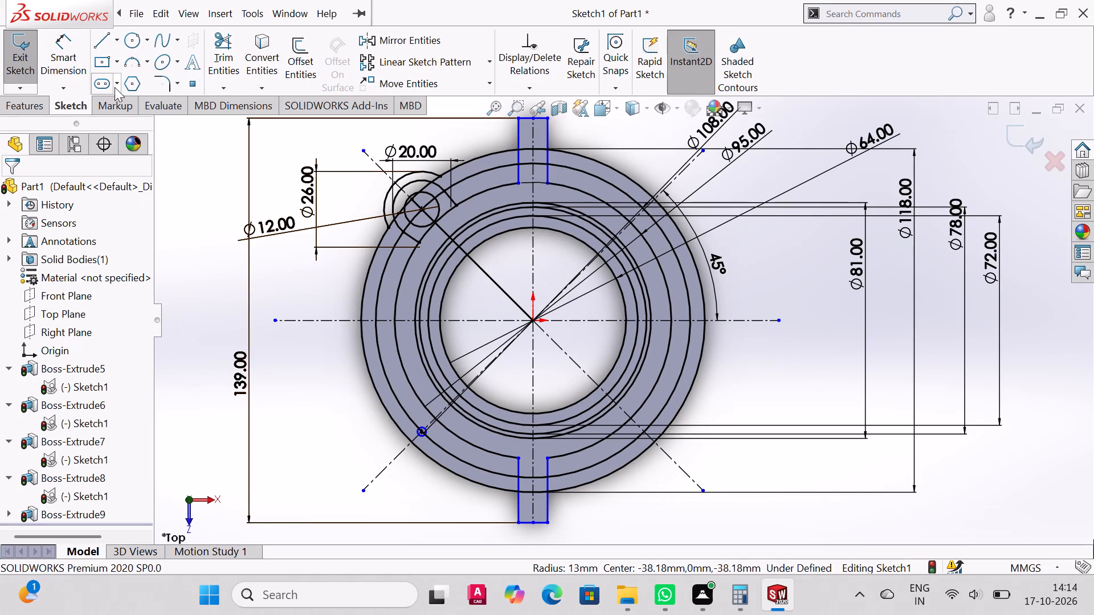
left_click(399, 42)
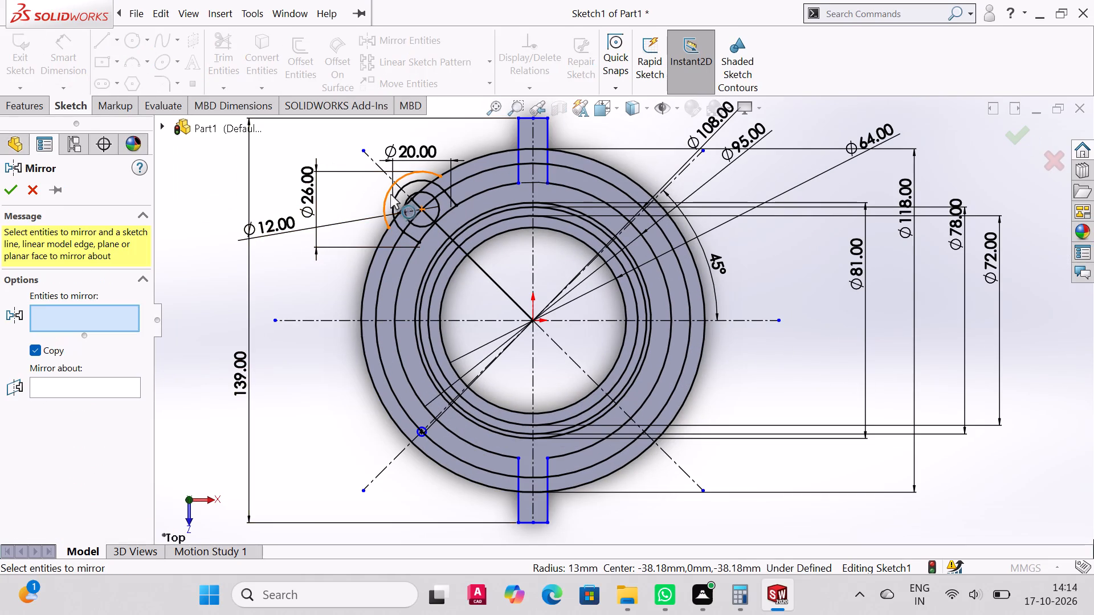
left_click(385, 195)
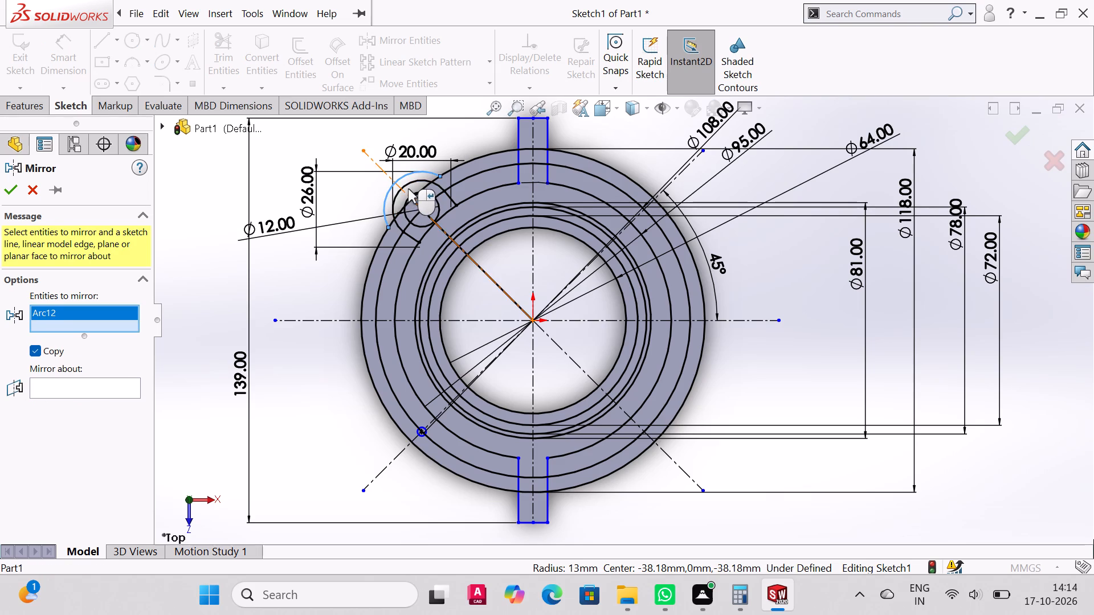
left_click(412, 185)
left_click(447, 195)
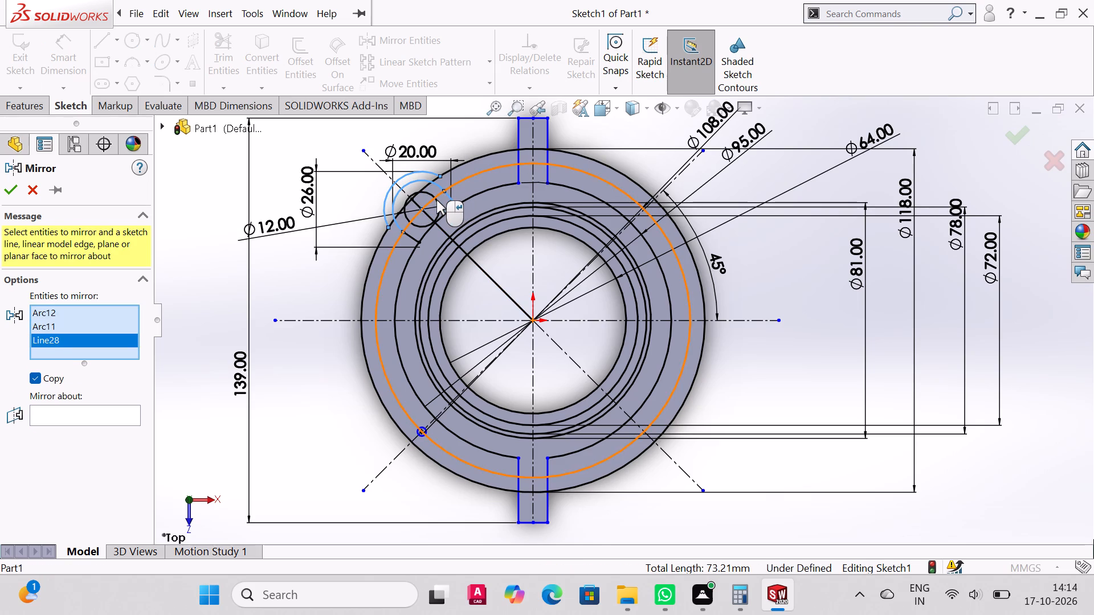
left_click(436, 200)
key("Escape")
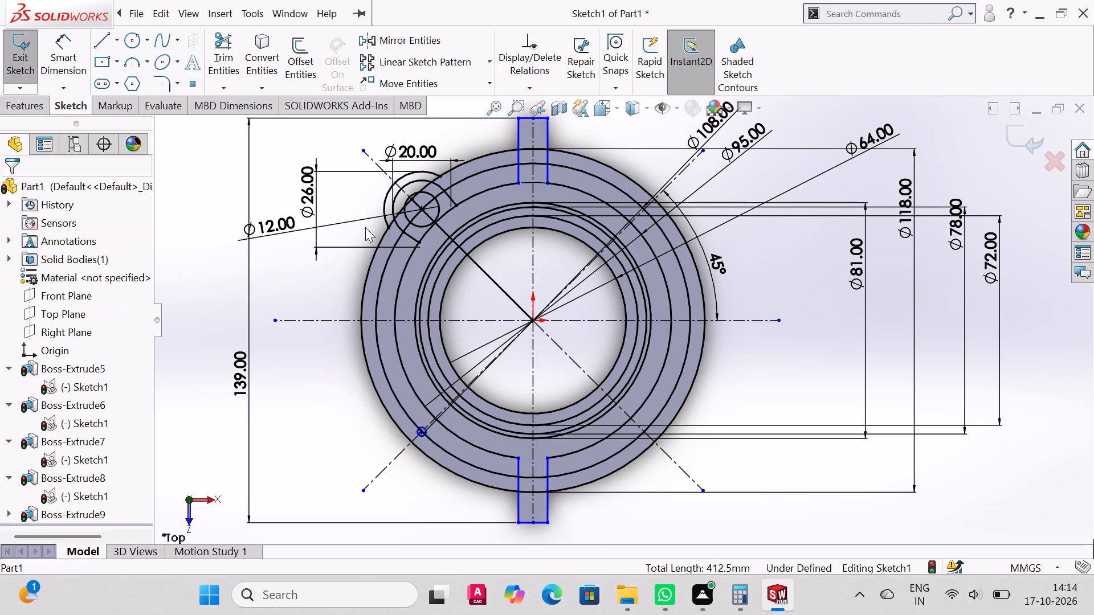
Mirror the upper-left boss profile (26 mm and 20 mm arcs, 12 mm circle and both connecting lines) about the horizontal centerline.
scroll(346, 202, "up", 2)
scroll(346, 202, "down", 3)
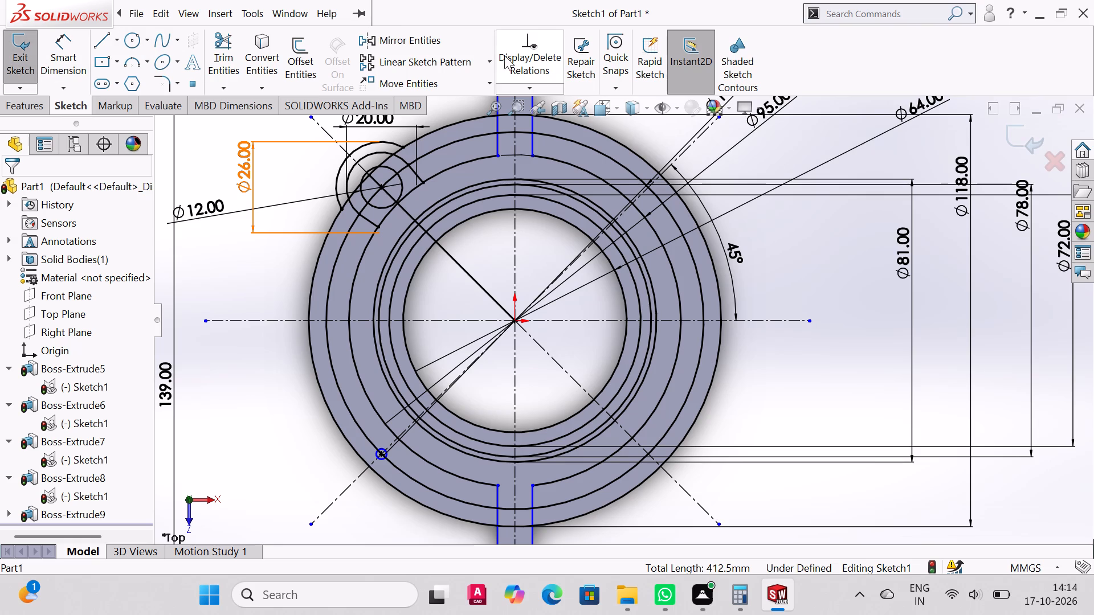
left_click(432, 45)
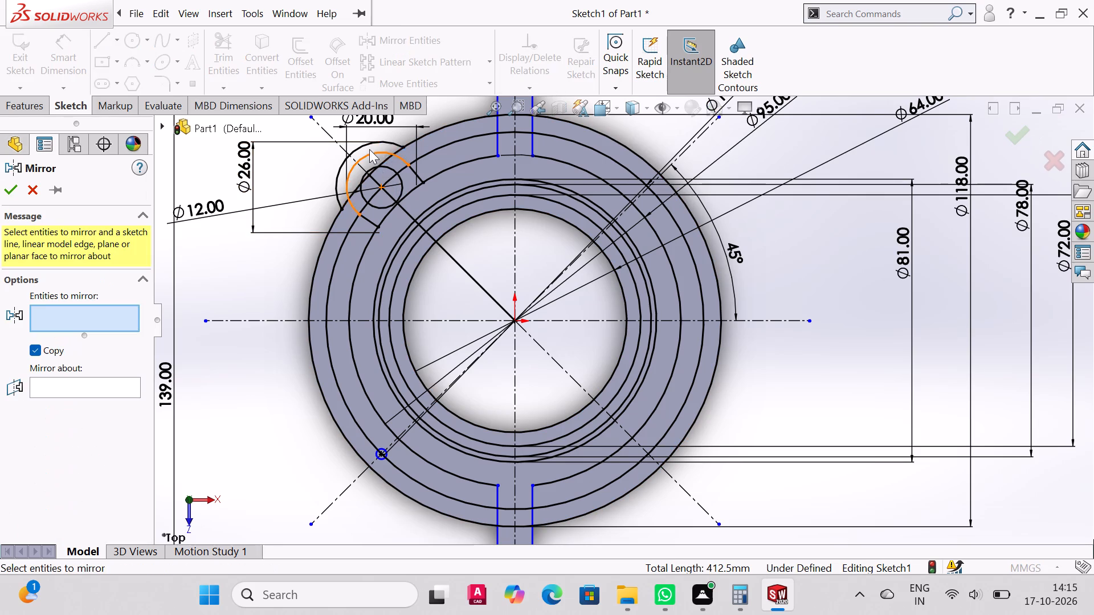
left_click(369, 146)
left_click(372, 156)
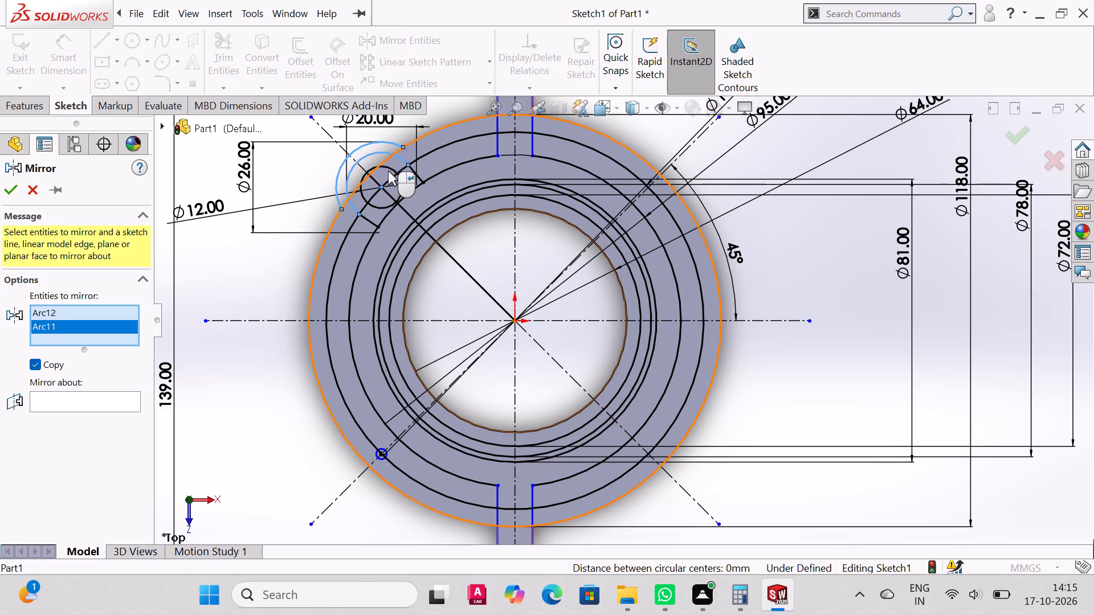
left_click(390, 171)
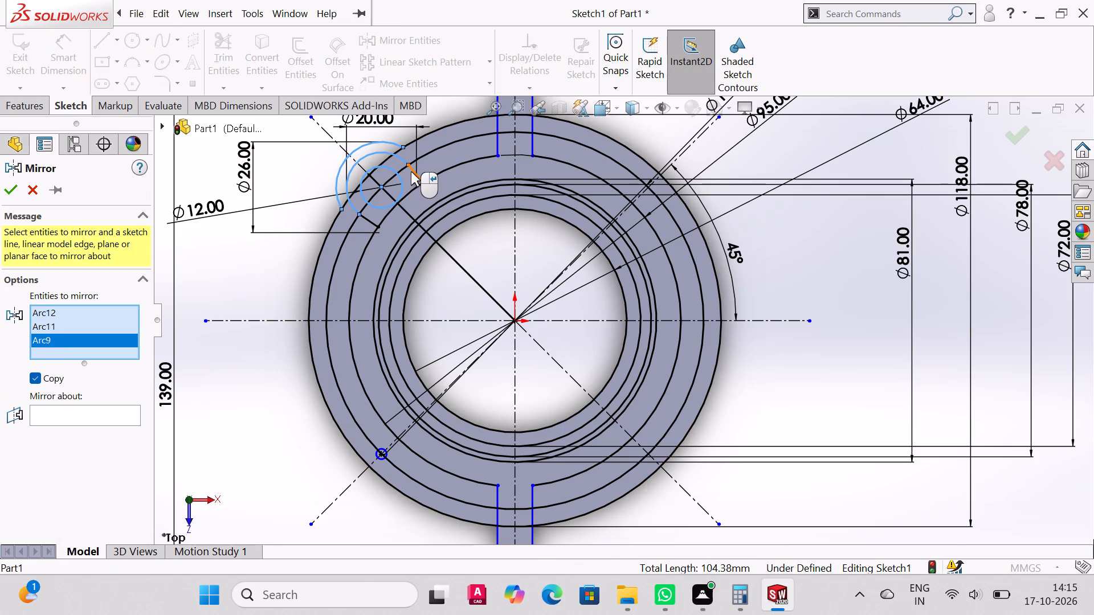
left_click(411, 171)
left_click(371, 219)
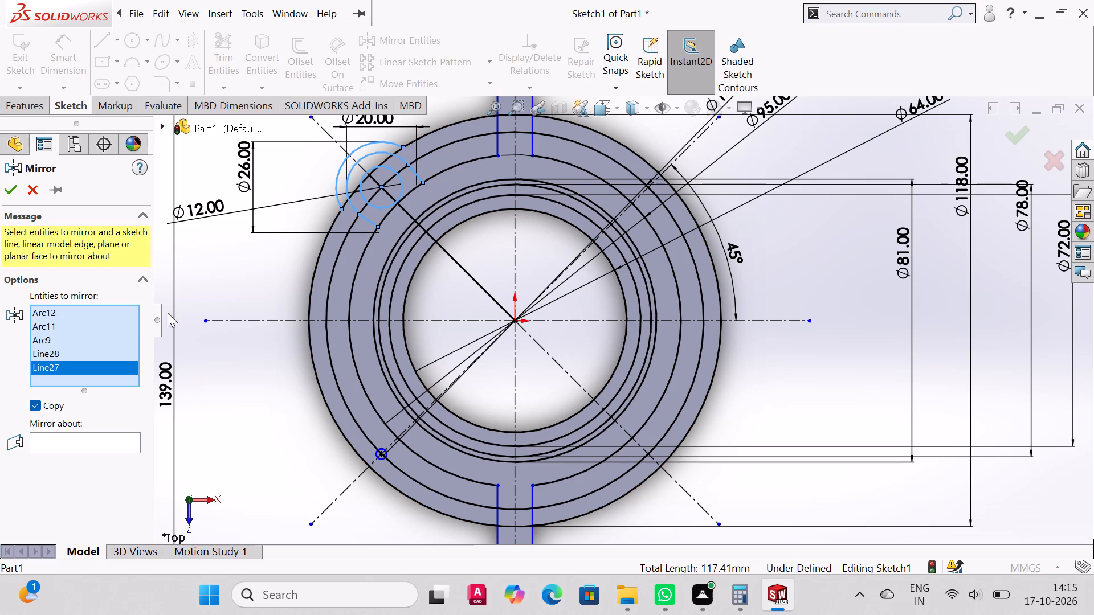
left_click(88, 441)
left_click(267, 322)
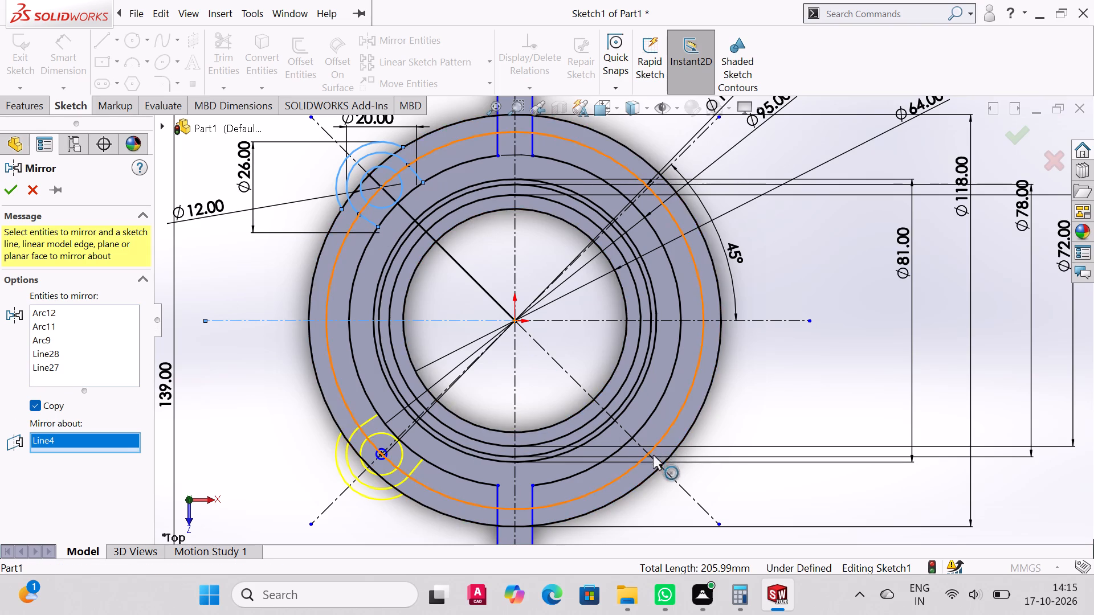
left_click(684, 483)
left_click(683, 486)
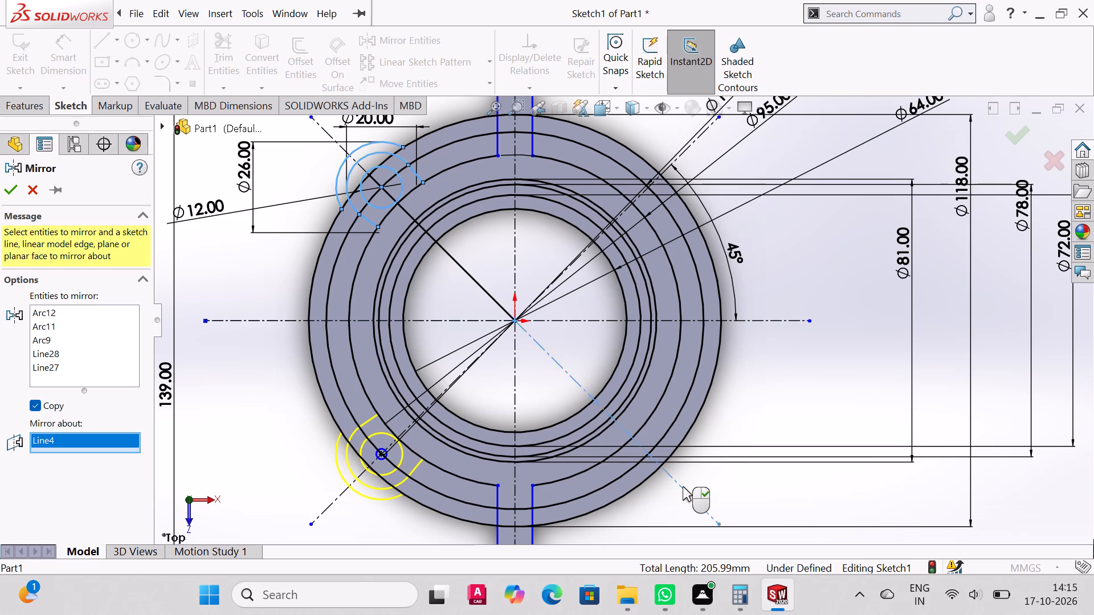
left_click(332, 499)
left_click(264, 319)
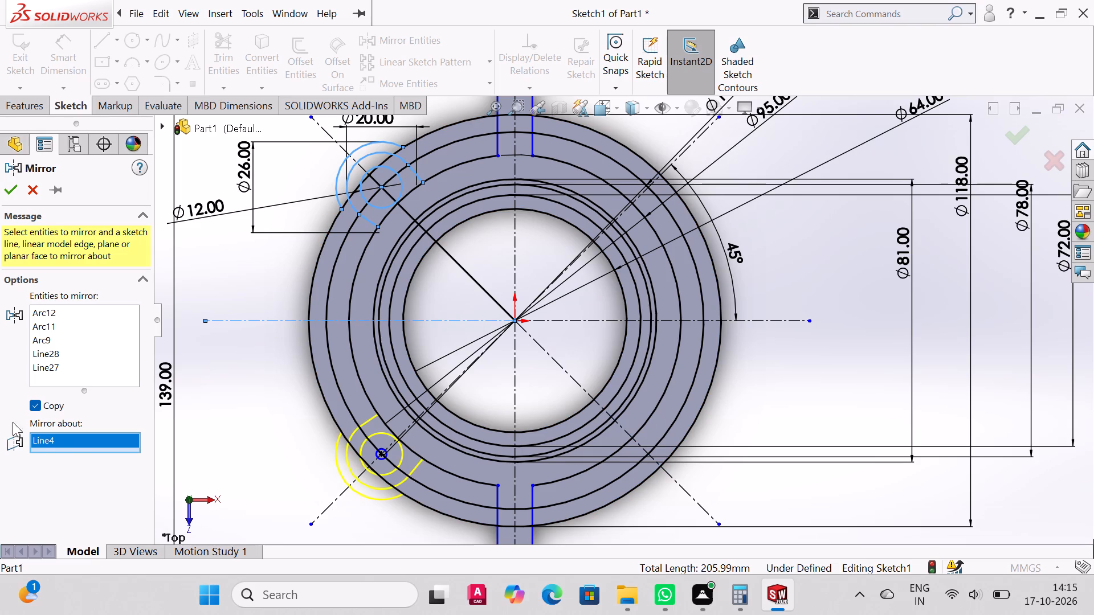
left_click(7, 183)
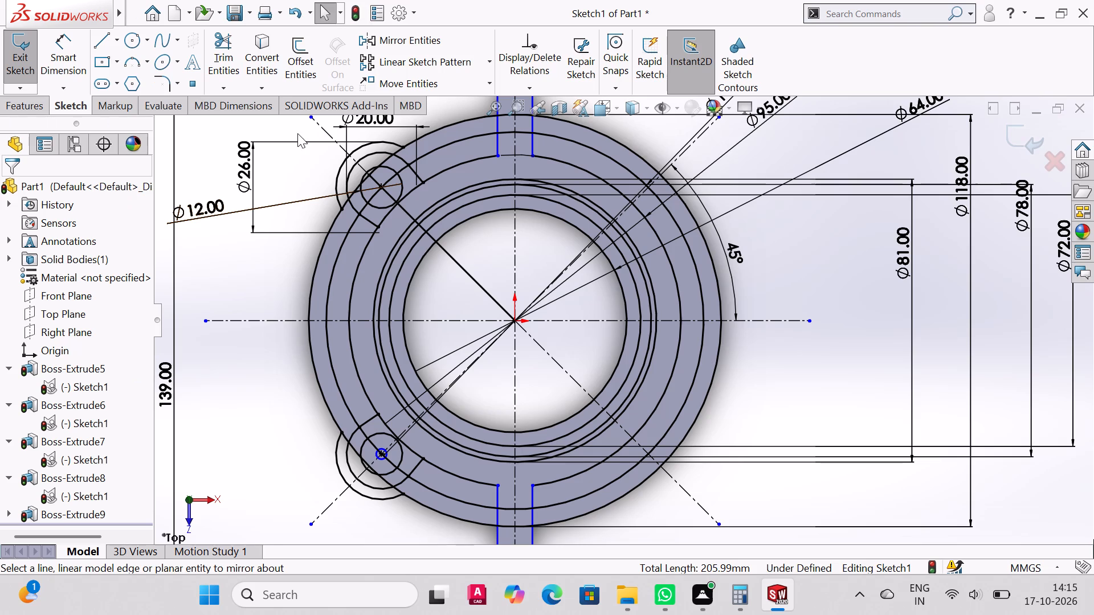
Mirror the whole upper-left boss profile plus the lower-left boss's arcs, circle and lower connecting line about the vertical centerline.
left_click(398, 40)
left_click(336, 188)
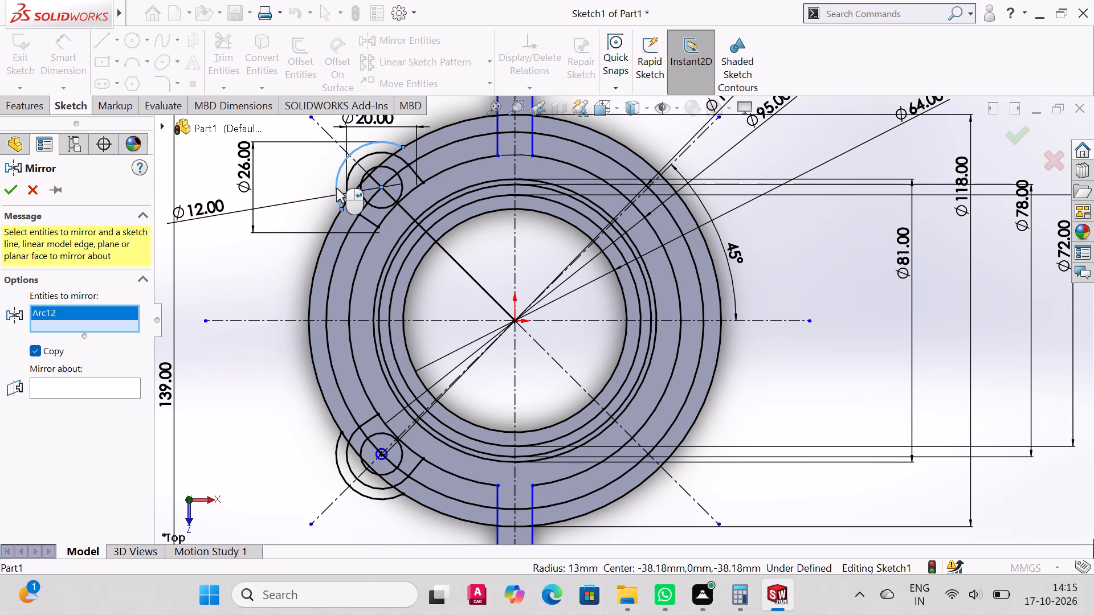
left_click(354, 208)
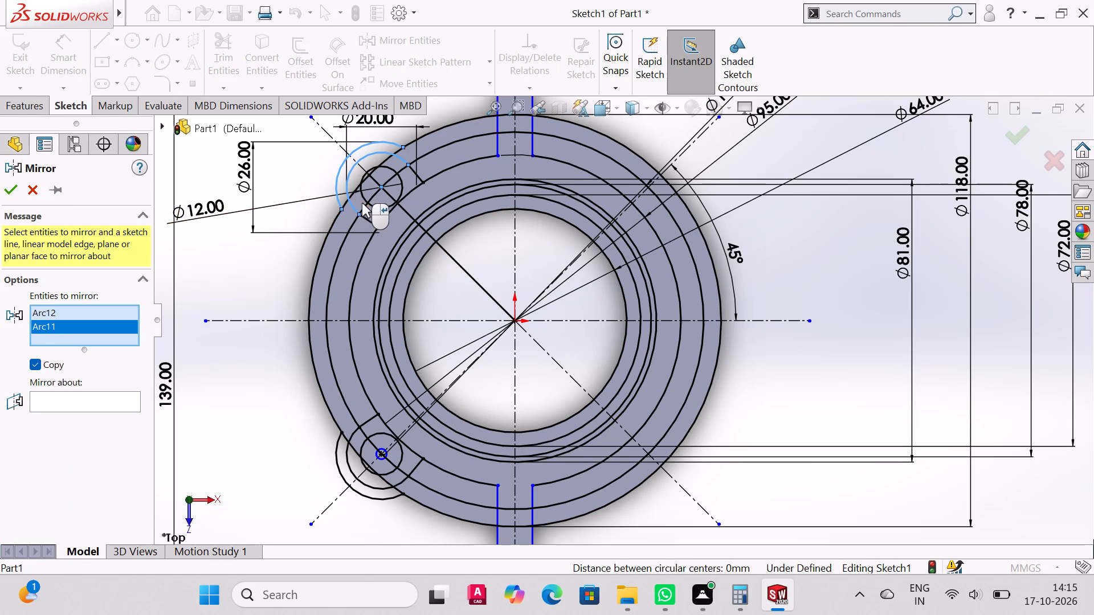
left_click(362, 202)
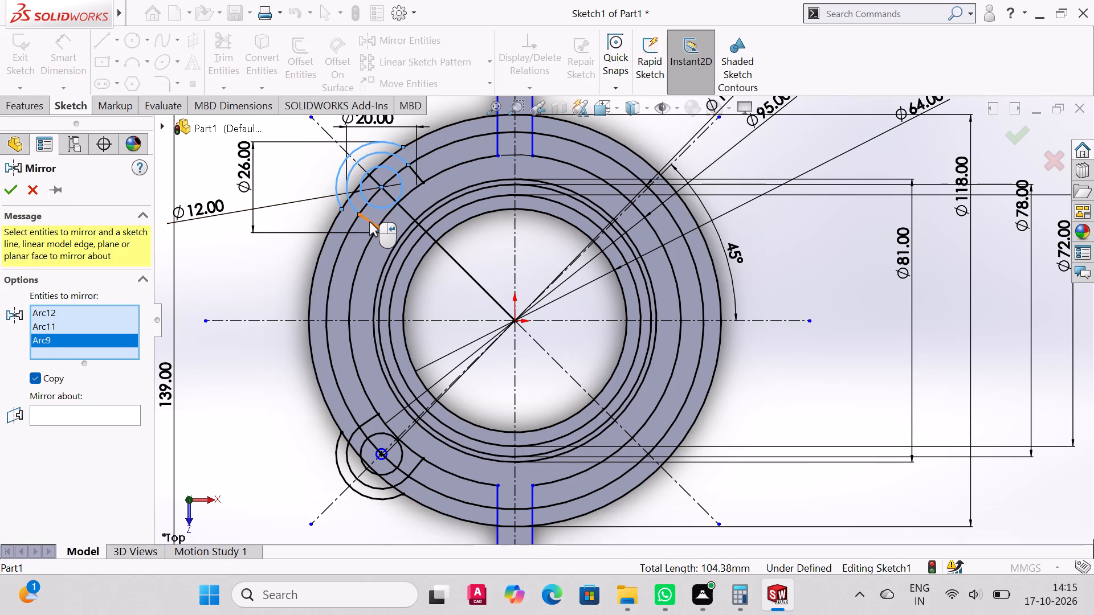
left_click(369, 222)
left_click(419, 177)
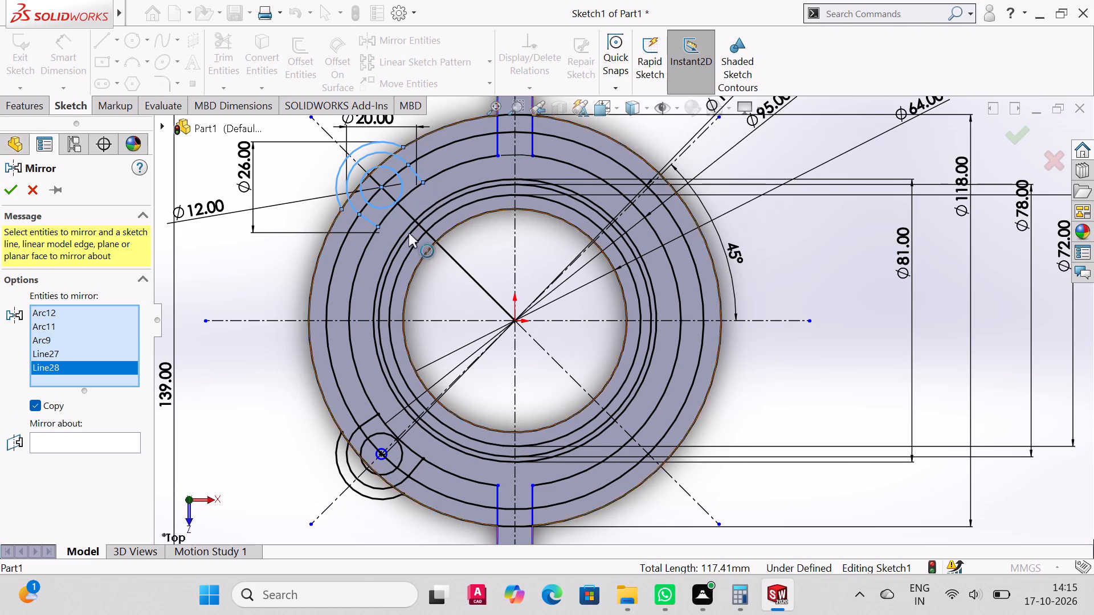
left_click(336, 457)
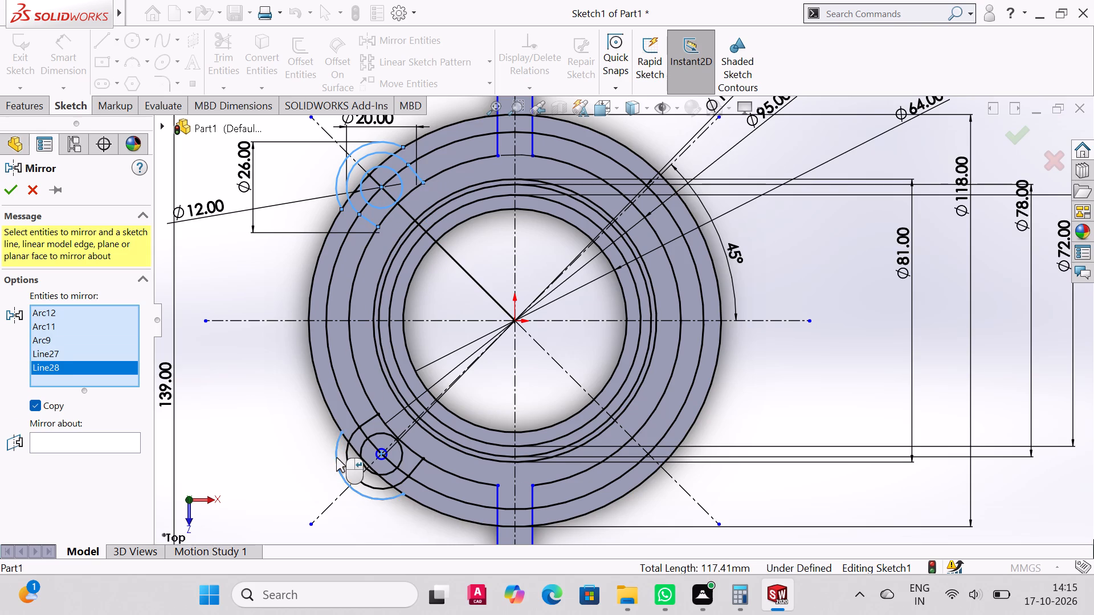
left_click(349, 454)
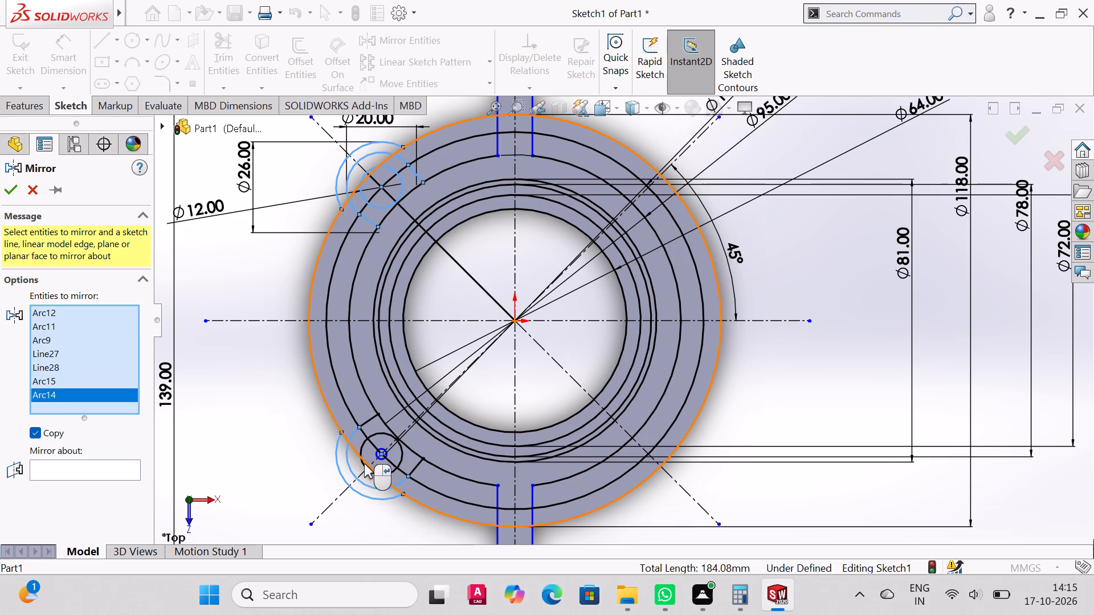
scroll(383, 453, "up", 3)
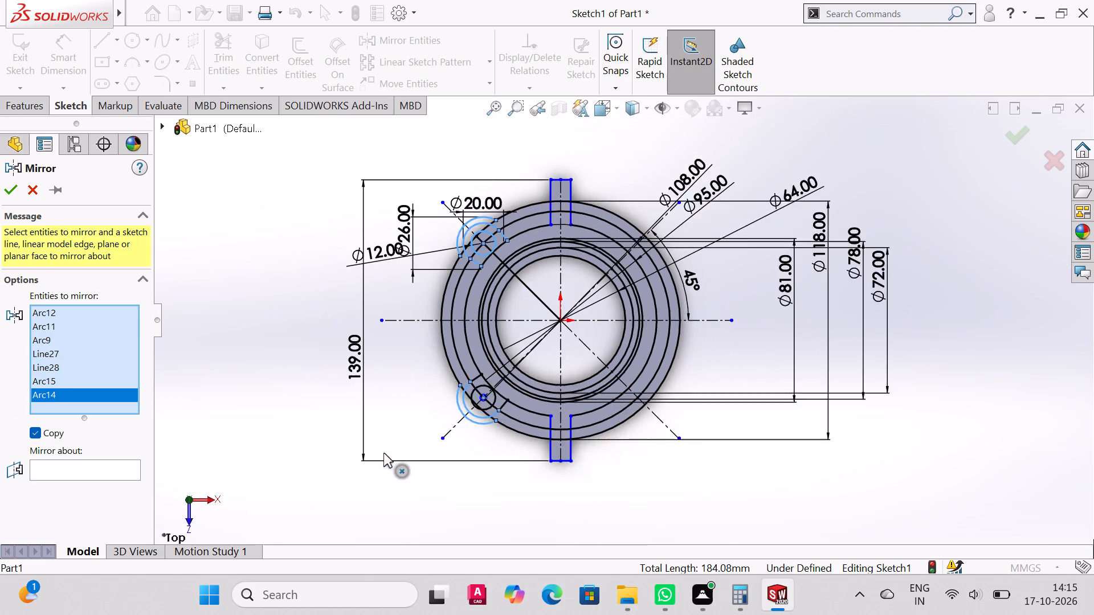
scroll(383, 450, "down", 5)
left_click(317, 437)
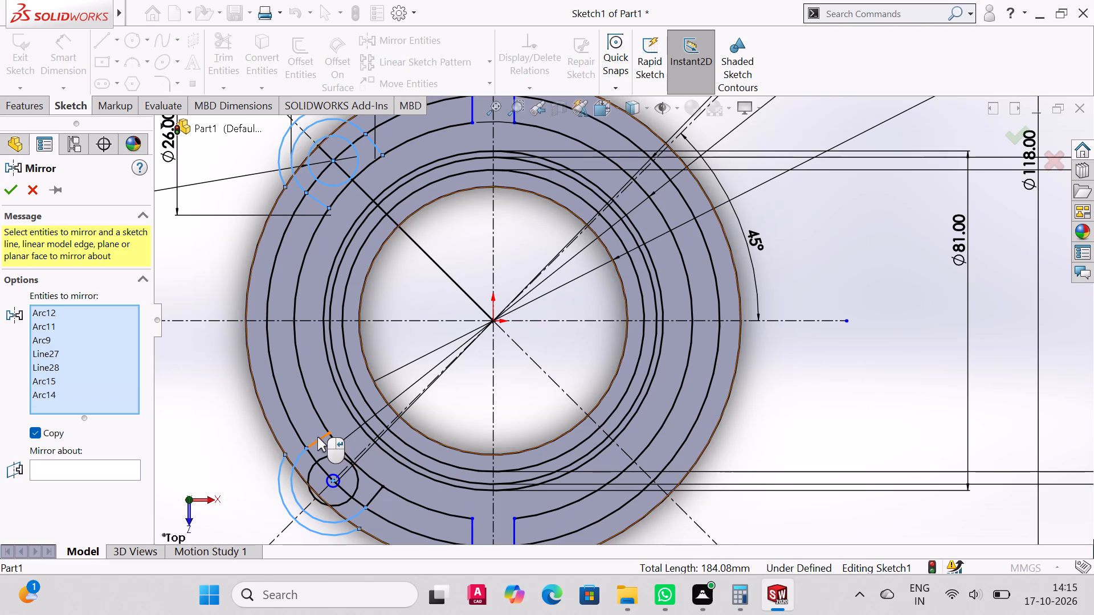
left_click_drag(377, 491, 378, 485)
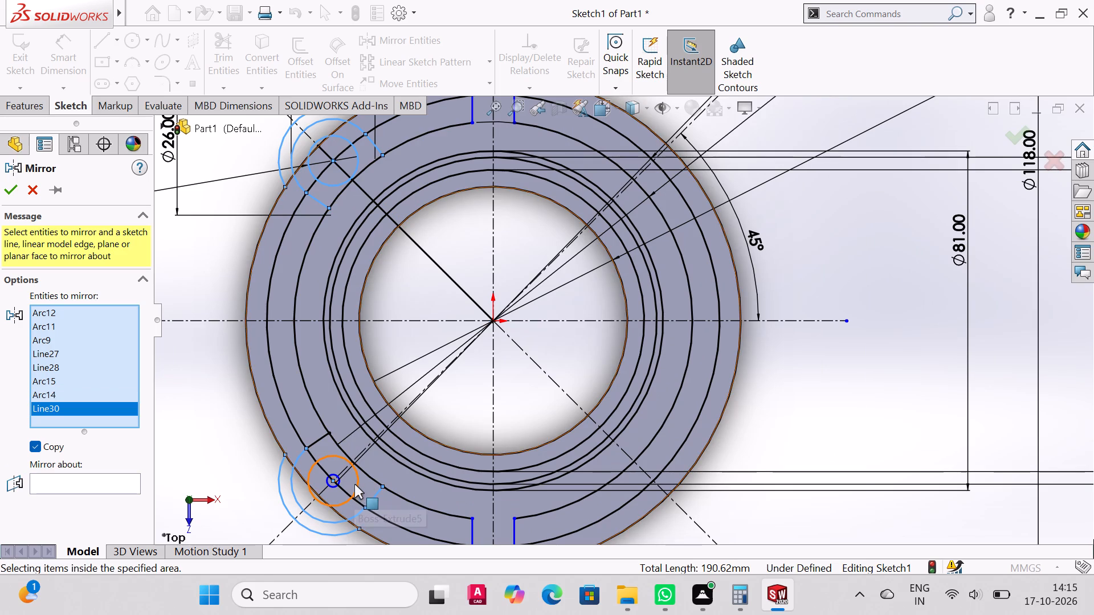
left_click(355, 484)
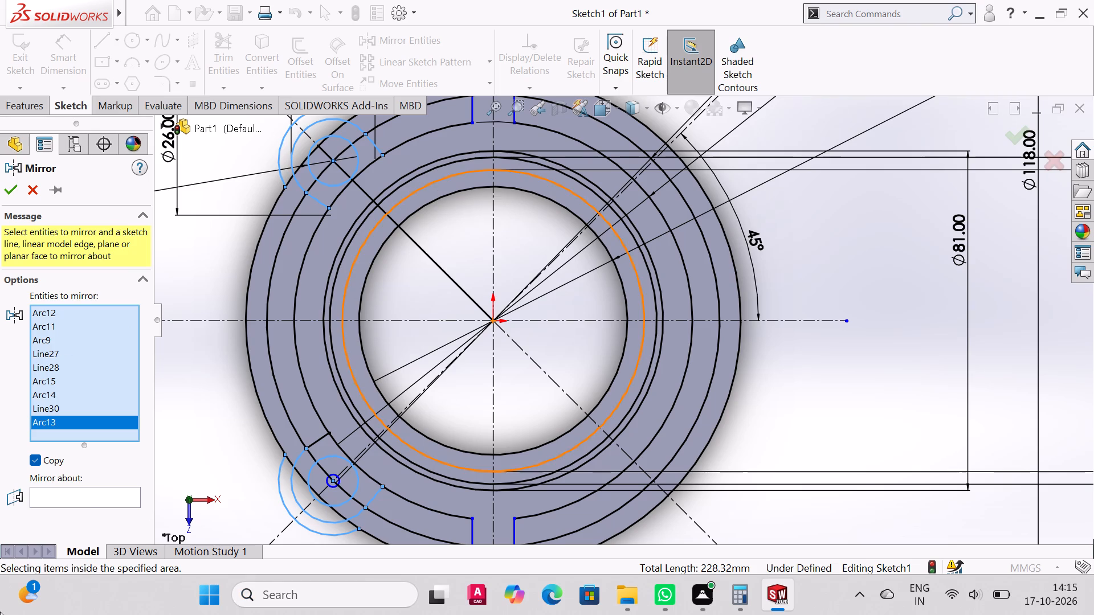
left_click(90, 506)
left_click(90, 502)
left_click(90, 498)
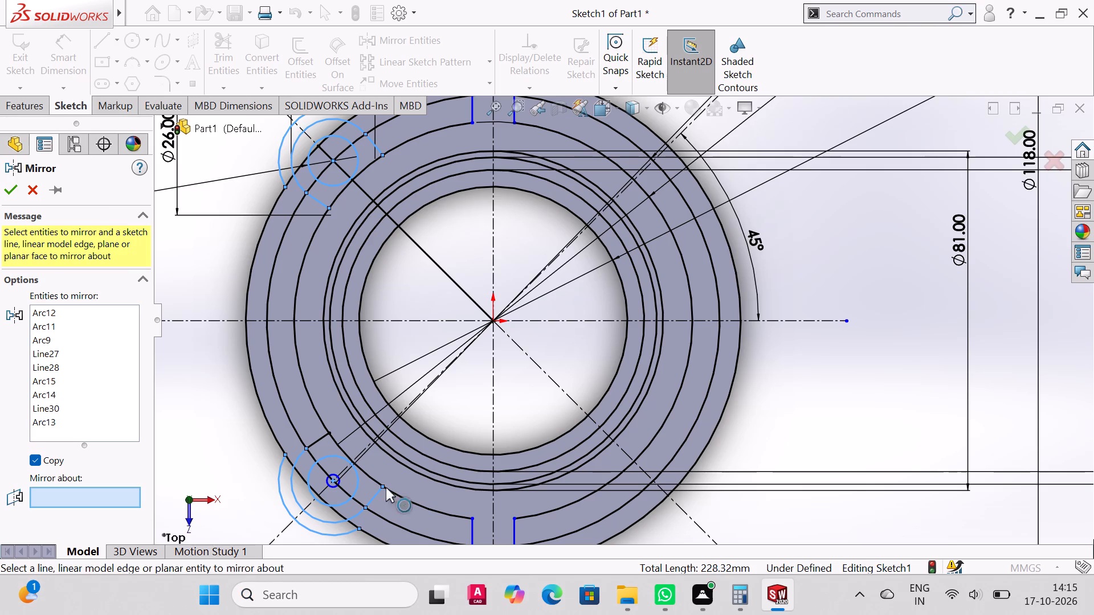
left_click(492, 421)
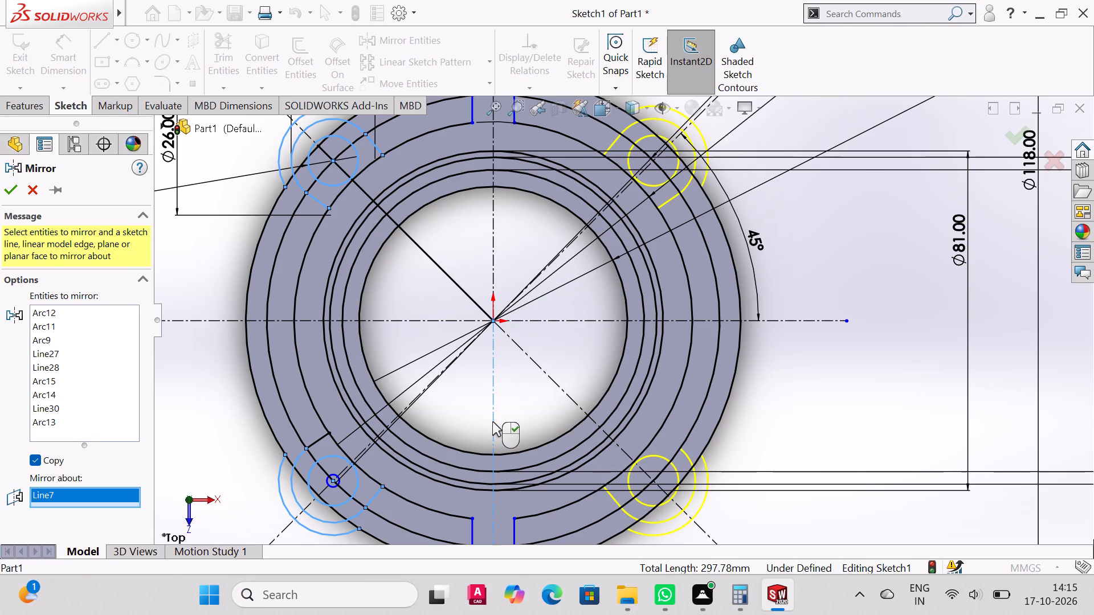
left_click(17, 188)
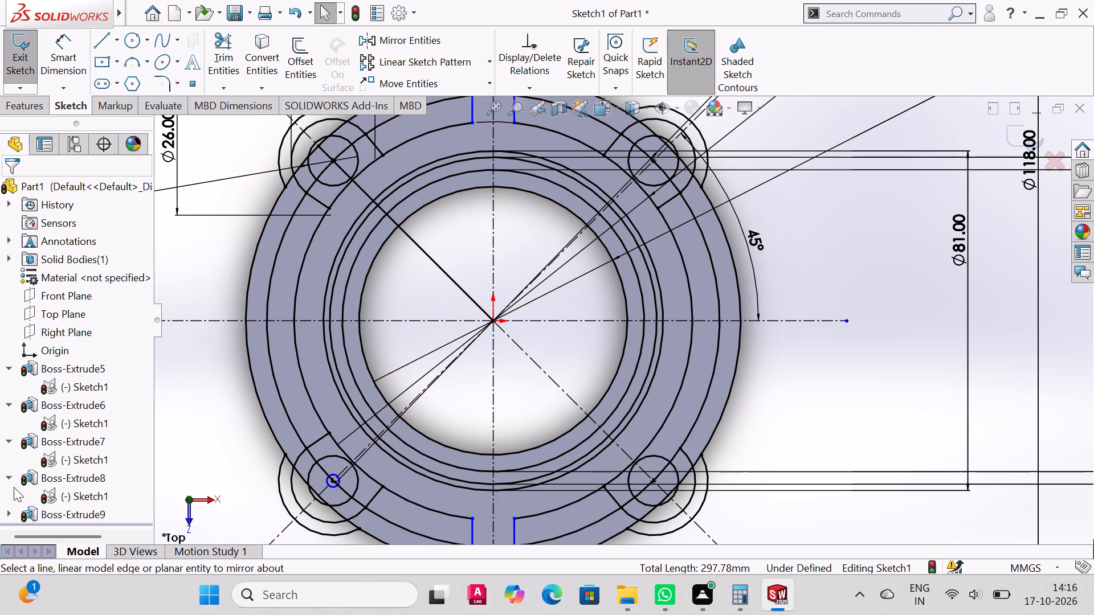
Exit Sketch1 and rebuild the part.
left_click(353, 15)
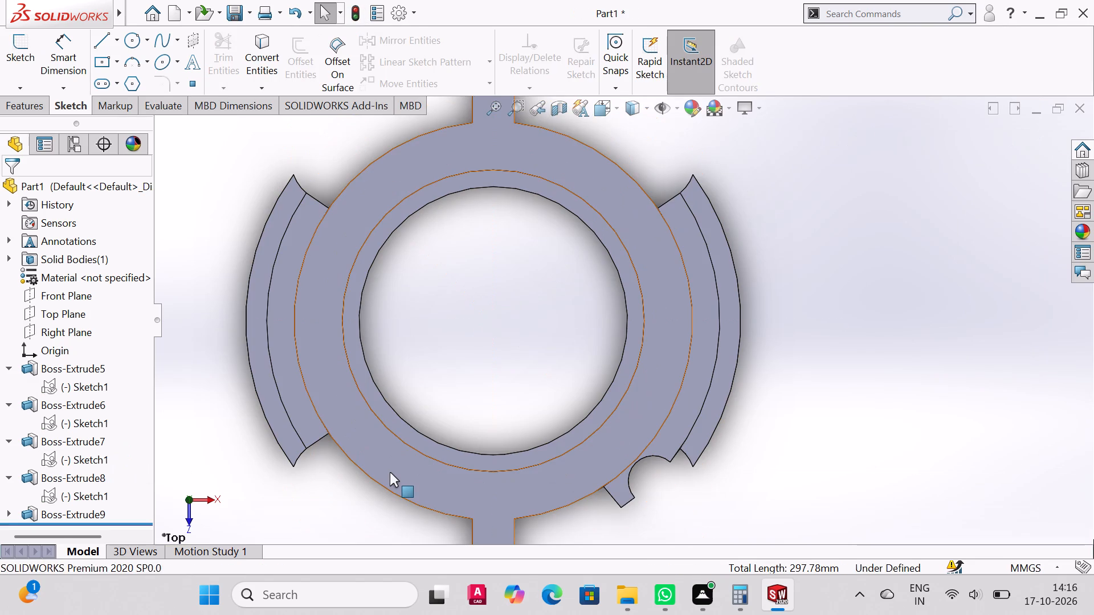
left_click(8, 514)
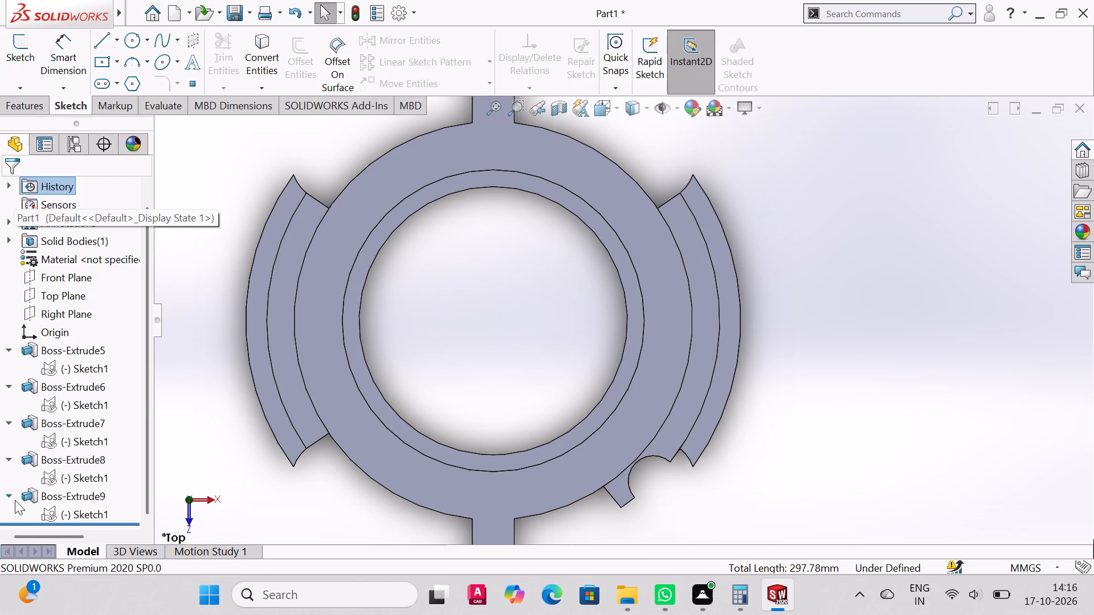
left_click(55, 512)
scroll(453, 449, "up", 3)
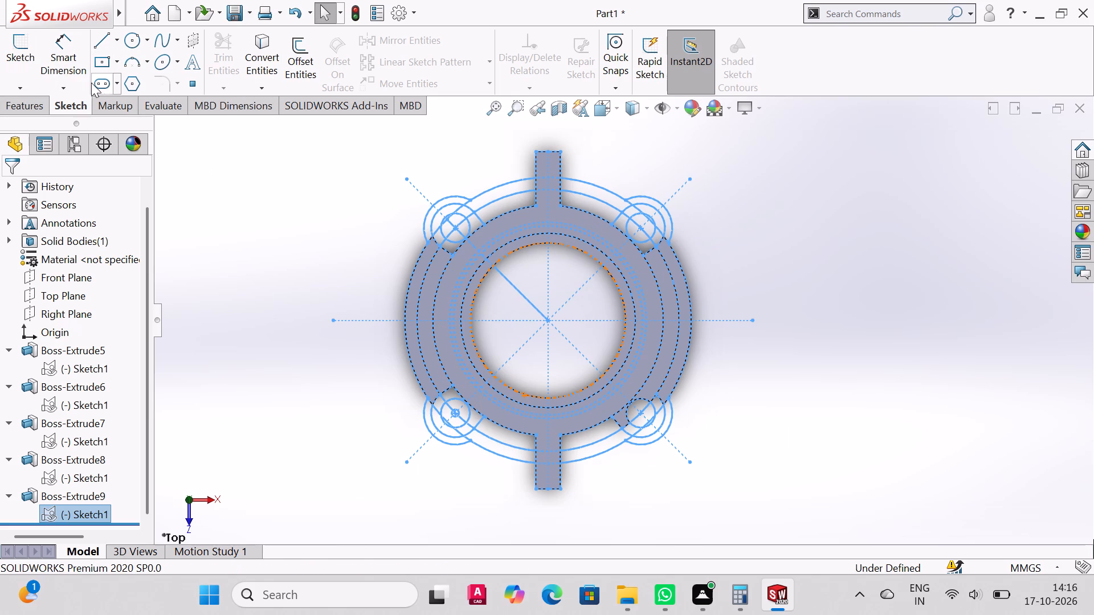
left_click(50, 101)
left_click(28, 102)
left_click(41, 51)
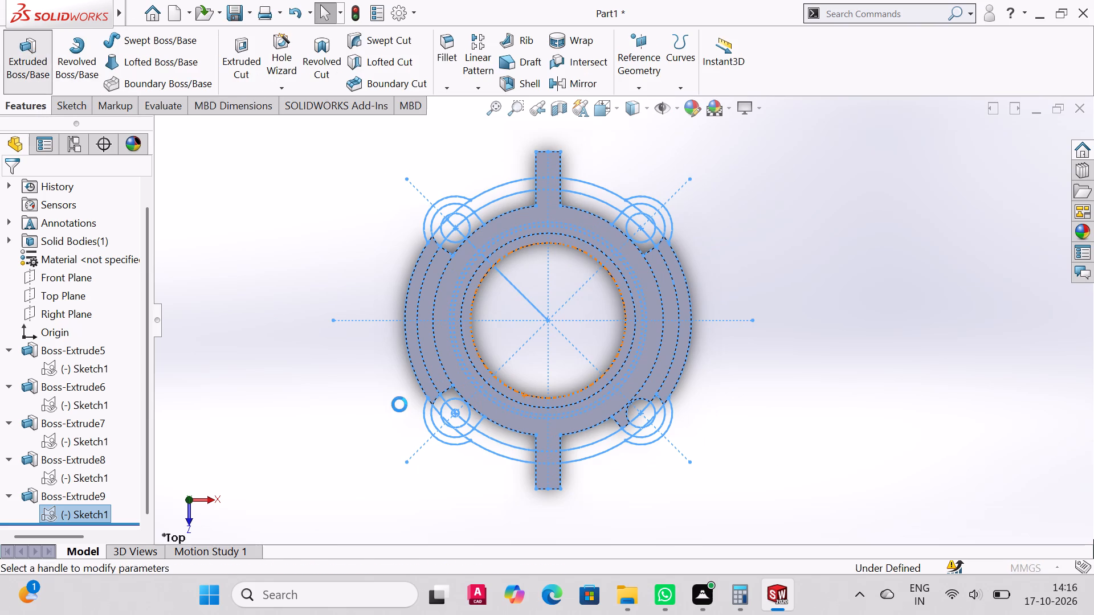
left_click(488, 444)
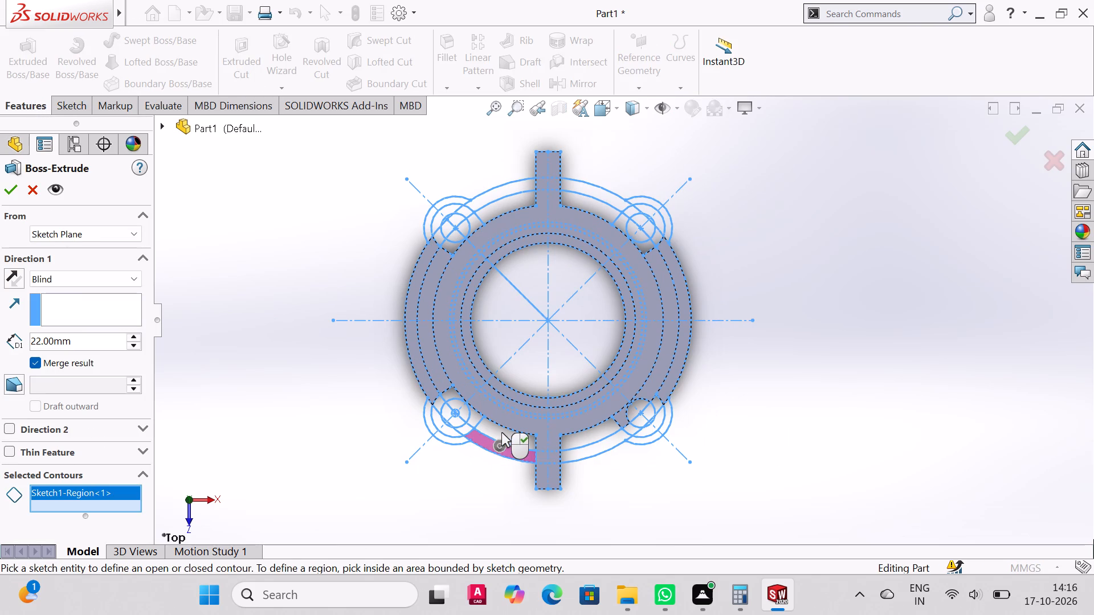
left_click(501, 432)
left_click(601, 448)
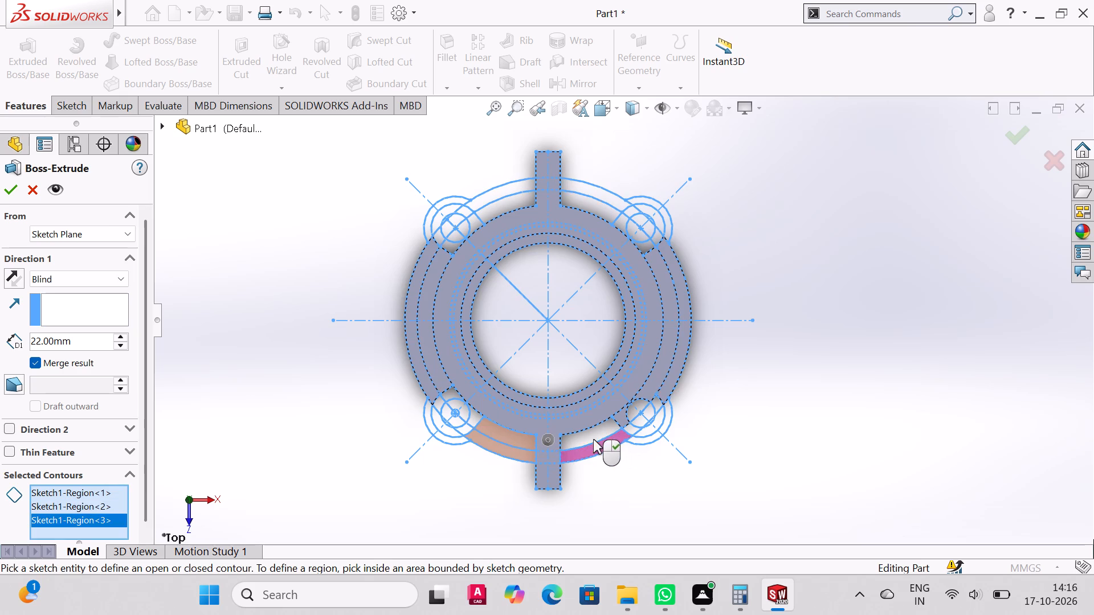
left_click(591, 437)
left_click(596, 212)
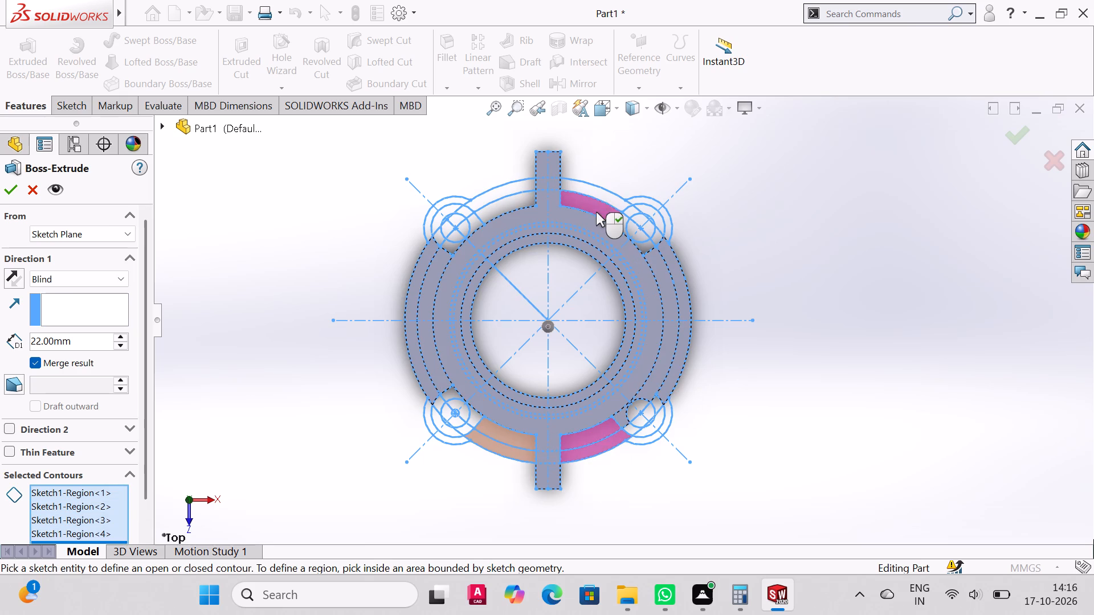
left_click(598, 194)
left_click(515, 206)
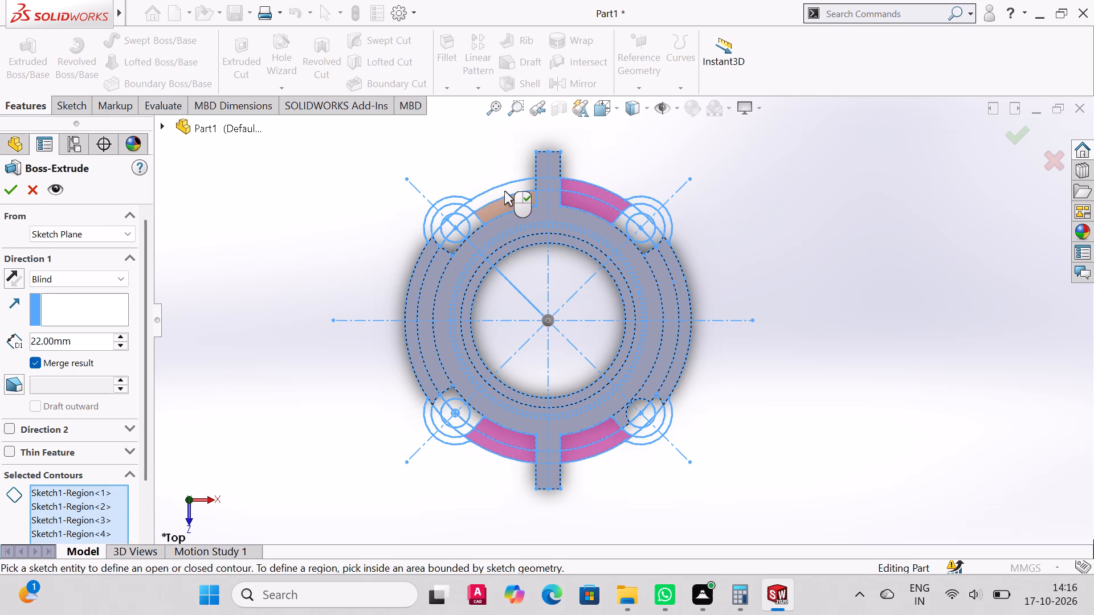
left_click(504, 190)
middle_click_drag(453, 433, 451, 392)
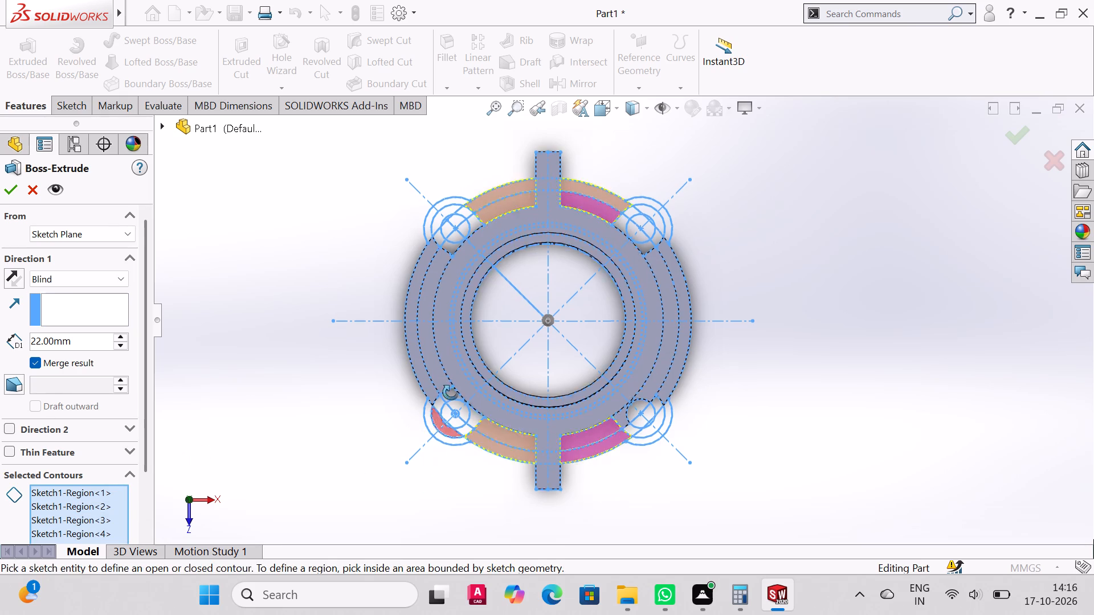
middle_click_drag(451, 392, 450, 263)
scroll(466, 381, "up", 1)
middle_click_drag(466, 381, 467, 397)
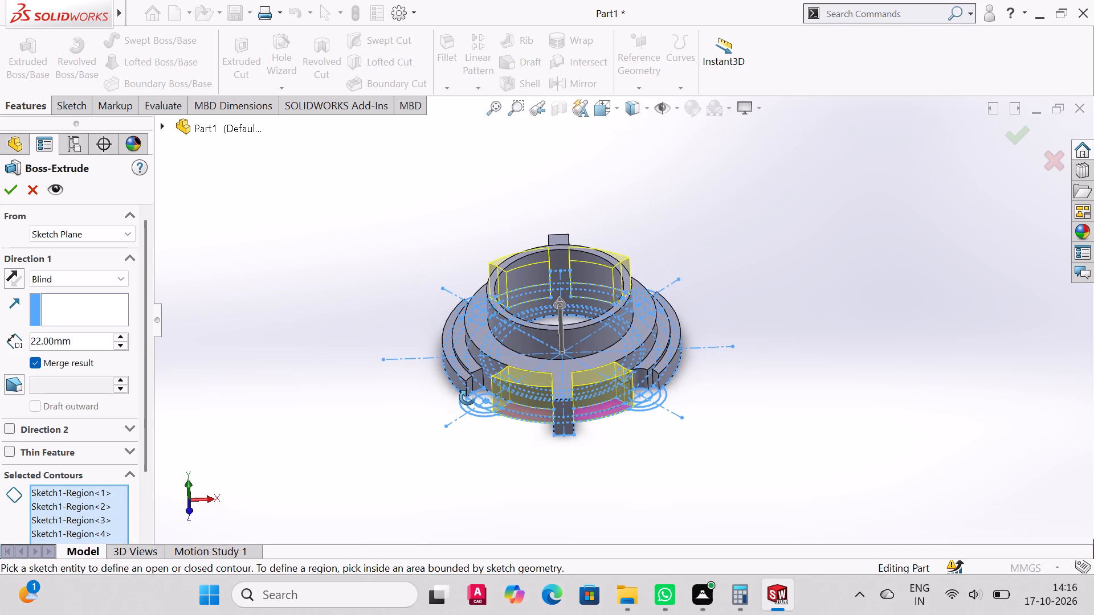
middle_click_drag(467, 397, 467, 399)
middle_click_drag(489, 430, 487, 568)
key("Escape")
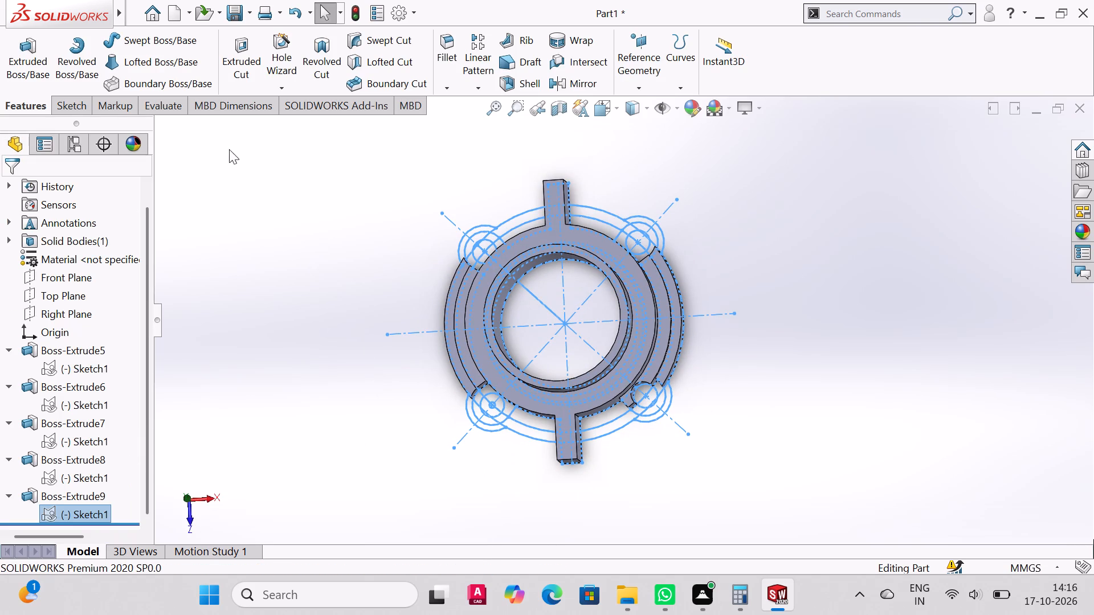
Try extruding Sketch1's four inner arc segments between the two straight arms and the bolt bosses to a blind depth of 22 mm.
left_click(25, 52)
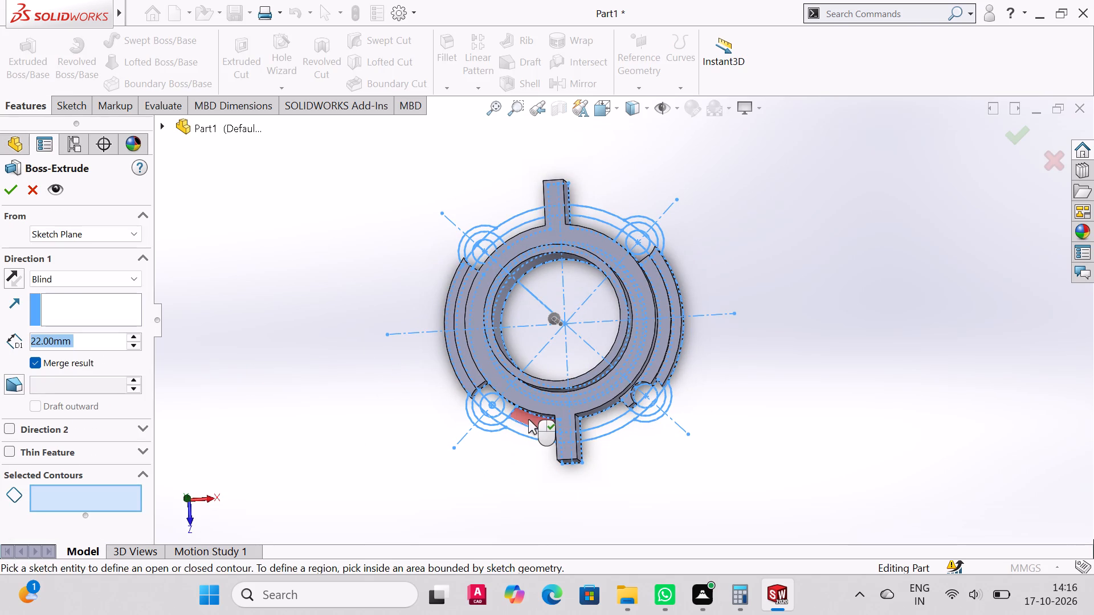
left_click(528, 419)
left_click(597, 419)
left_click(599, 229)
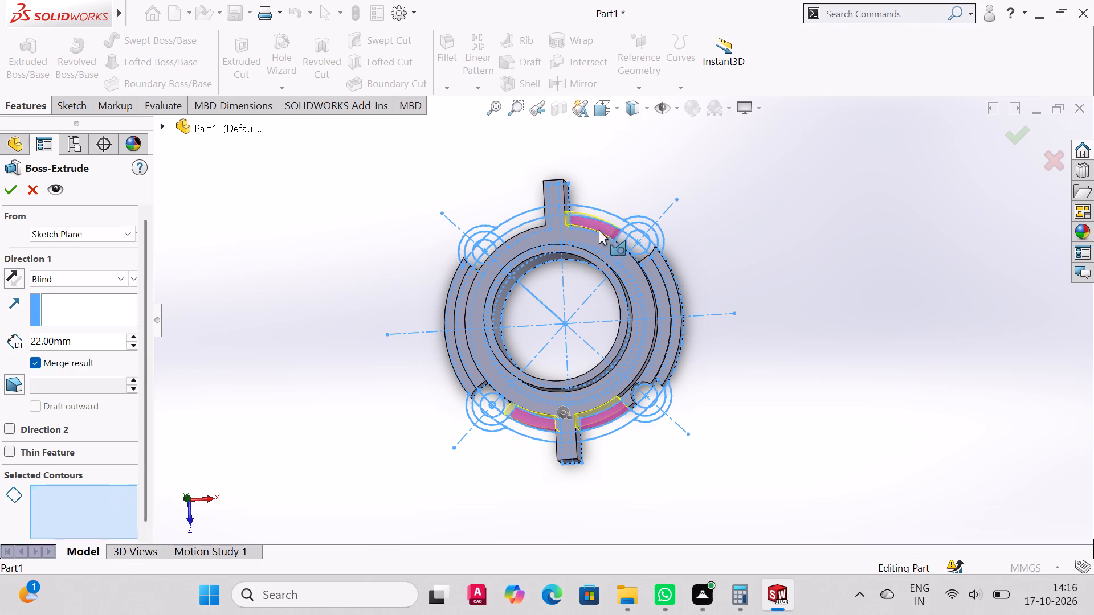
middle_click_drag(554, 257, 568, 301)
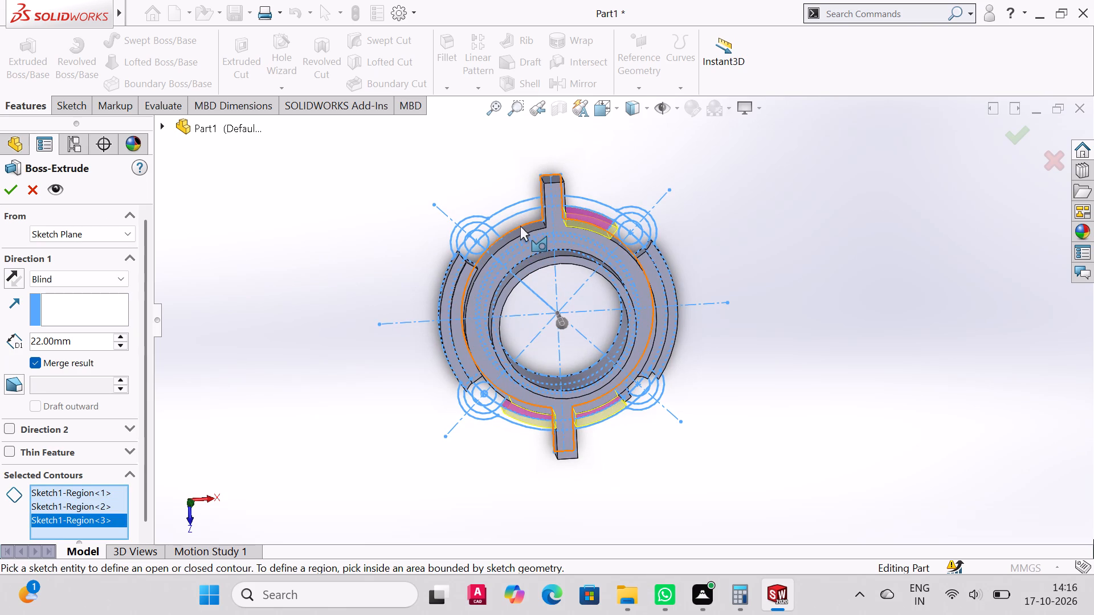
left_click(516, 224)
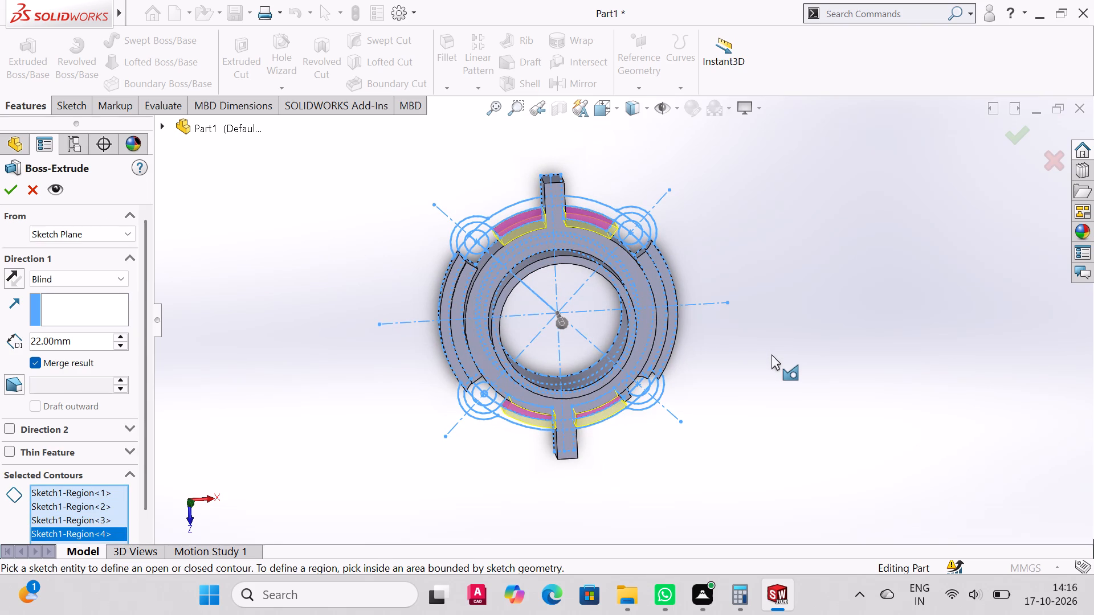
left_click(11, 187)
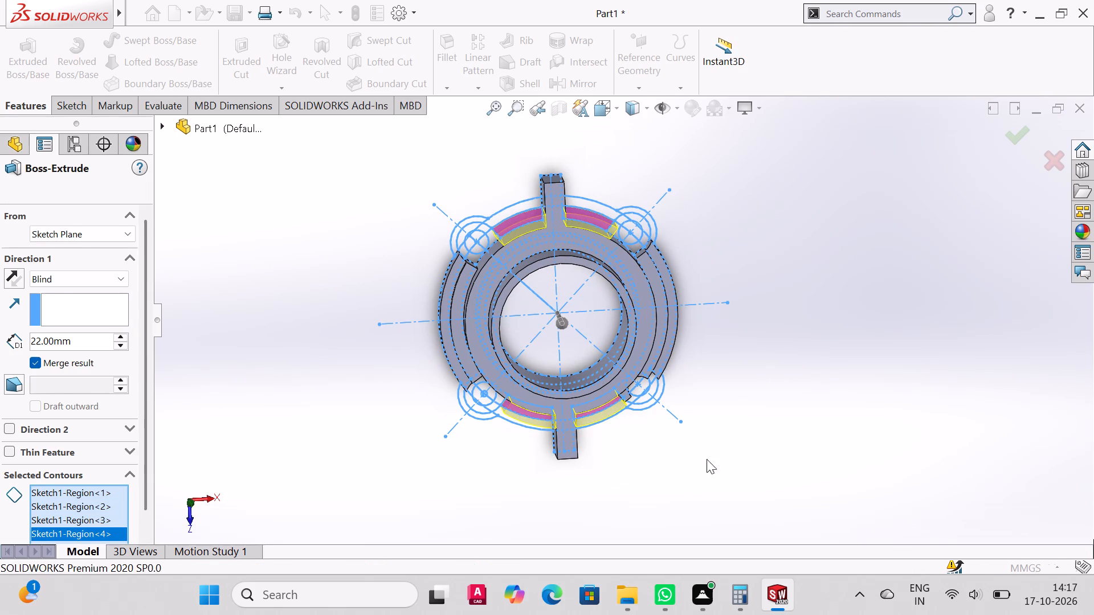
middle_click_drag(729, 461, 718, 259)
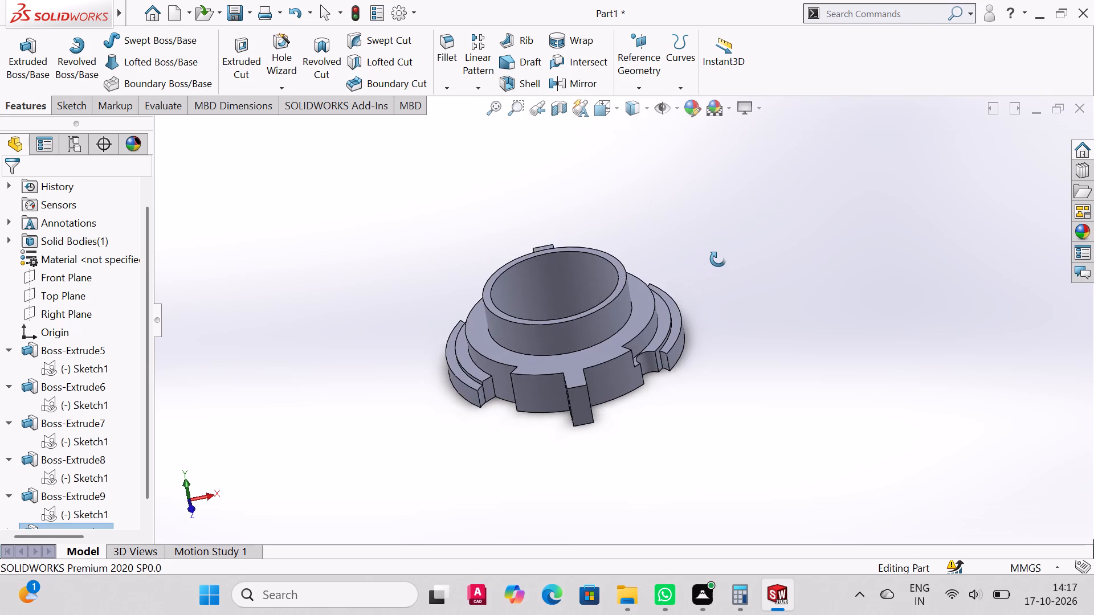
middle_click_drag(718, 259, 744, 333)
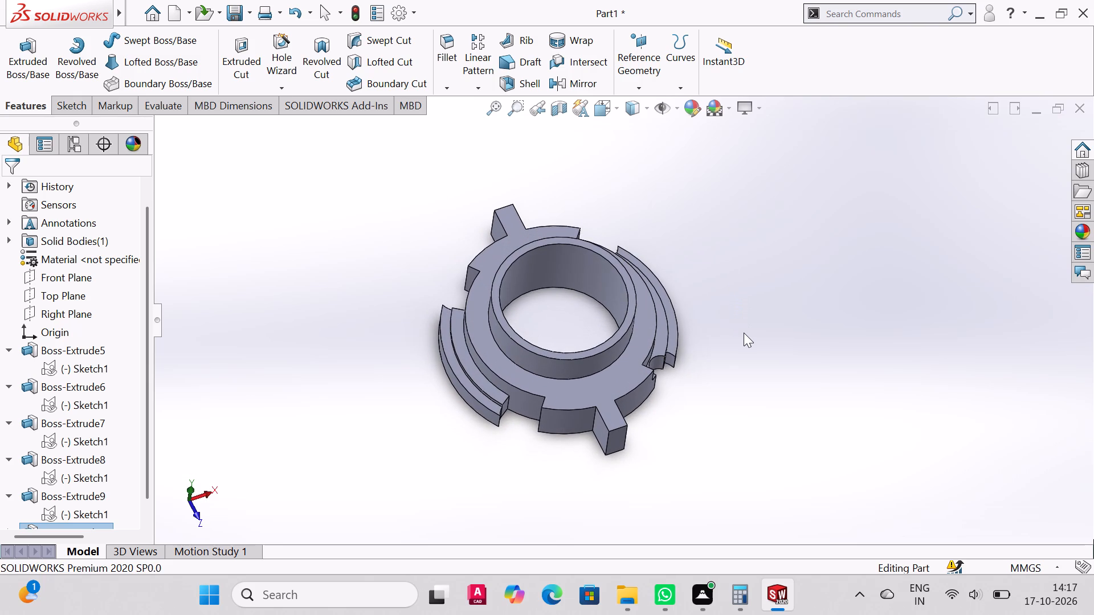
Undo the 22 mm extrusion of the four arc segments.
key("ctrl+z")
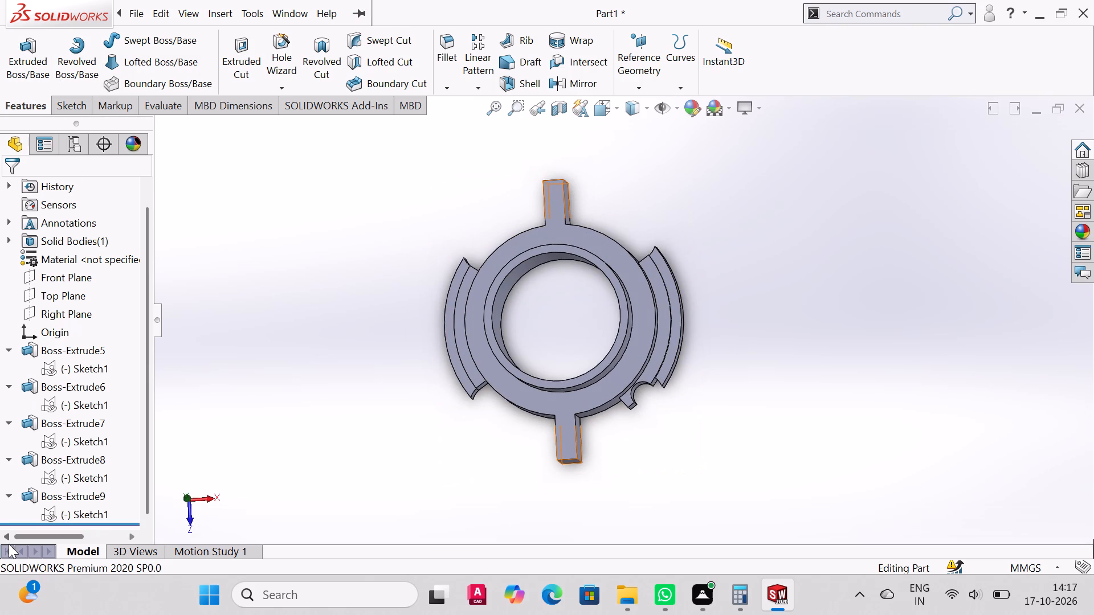
Extrude Sketch1's four inner arc segments between the two straight arms and the bolt bosses 12 mm, blind and merged with the body.
left_click(43, 521)
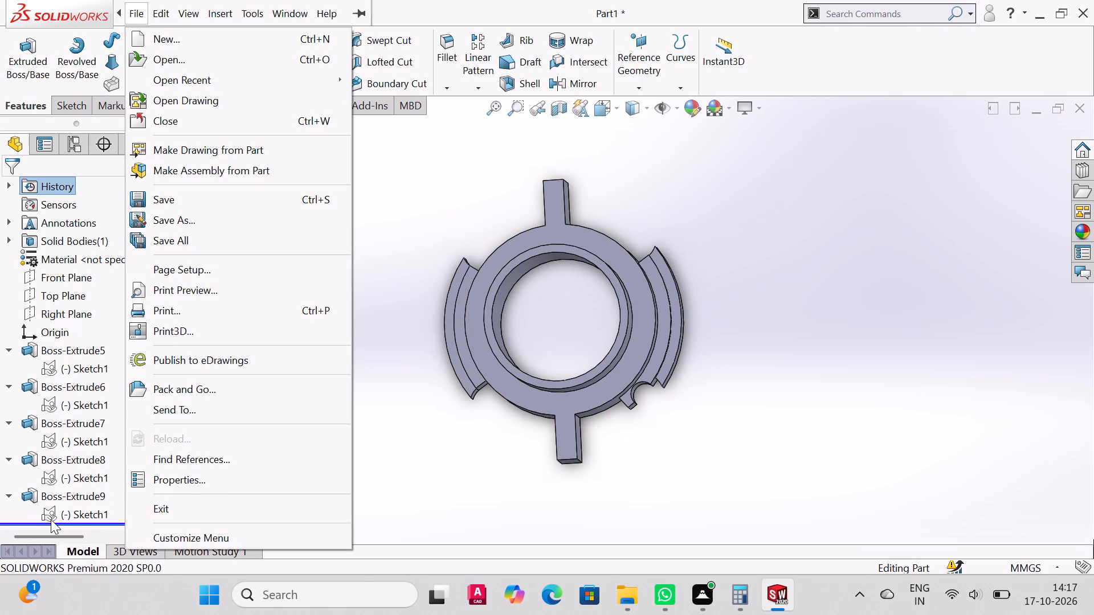
left_click(51, 519)
left_click(38, 39)
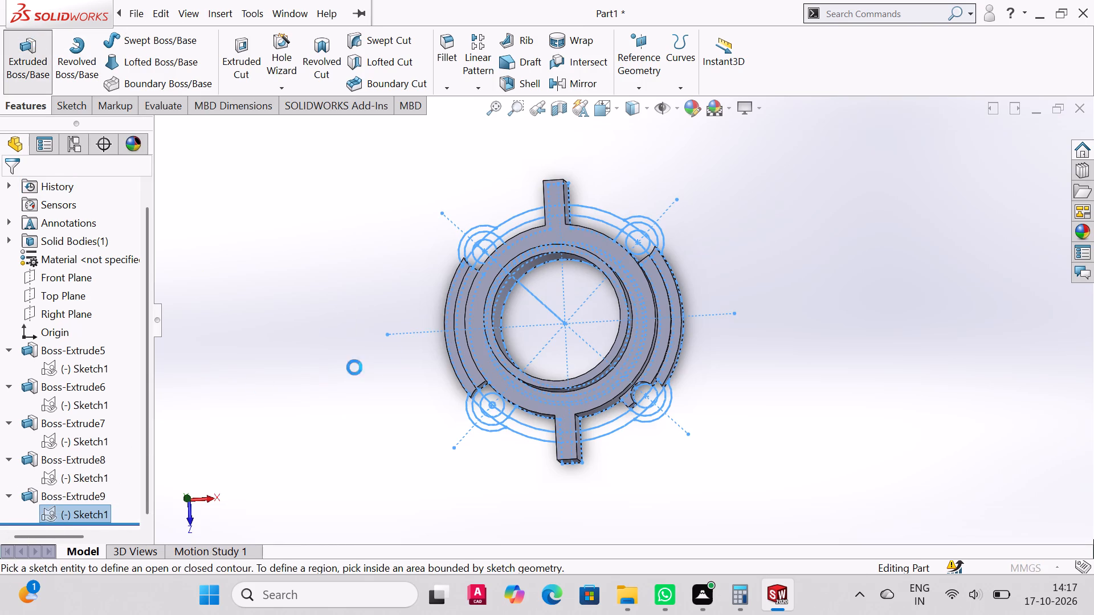
left_click(535, 424)
left_click(607, 419)
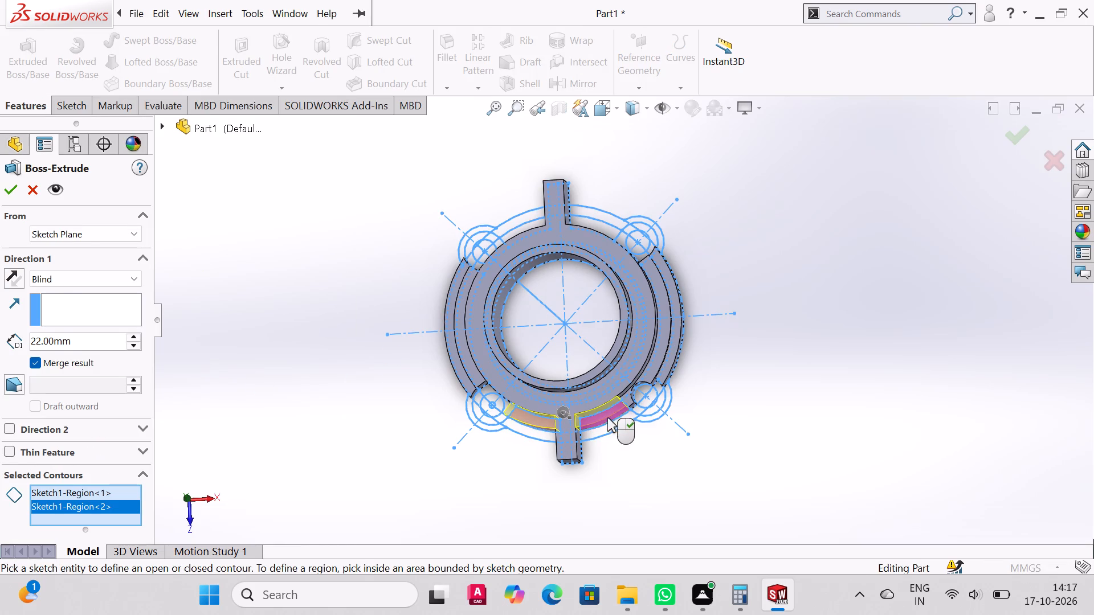
left_click(602, 230)
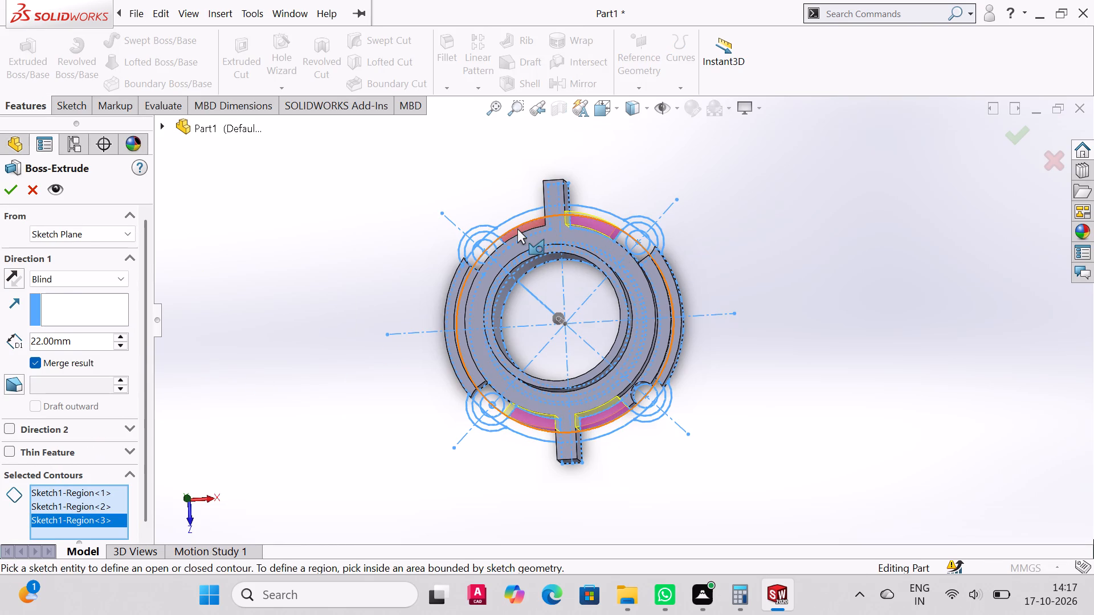
middle_click_drag(536, 247, 549, 288)
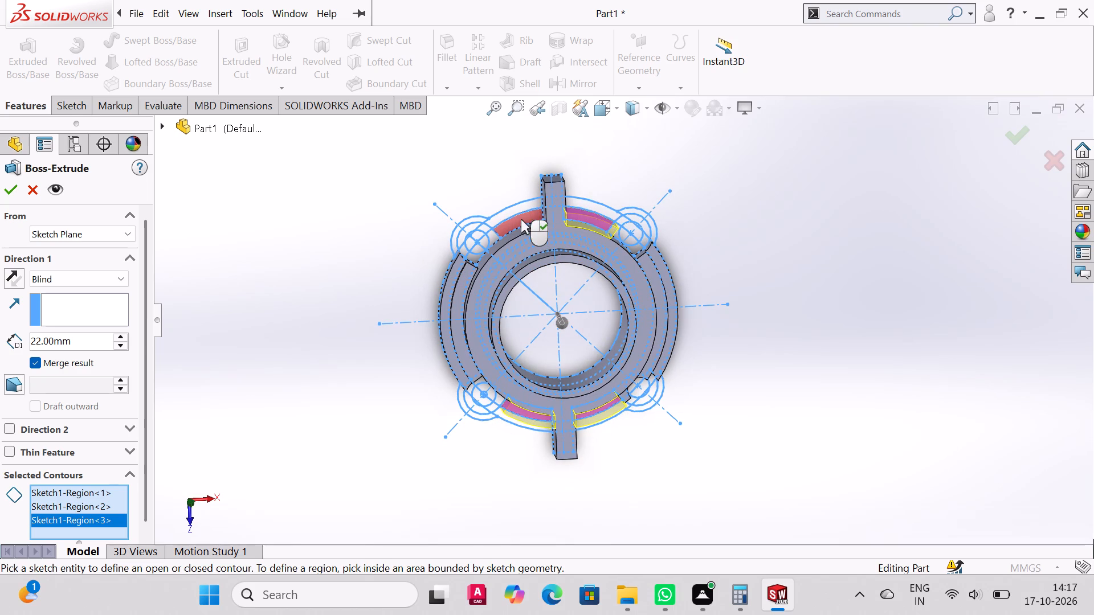
left_click(521, 219)
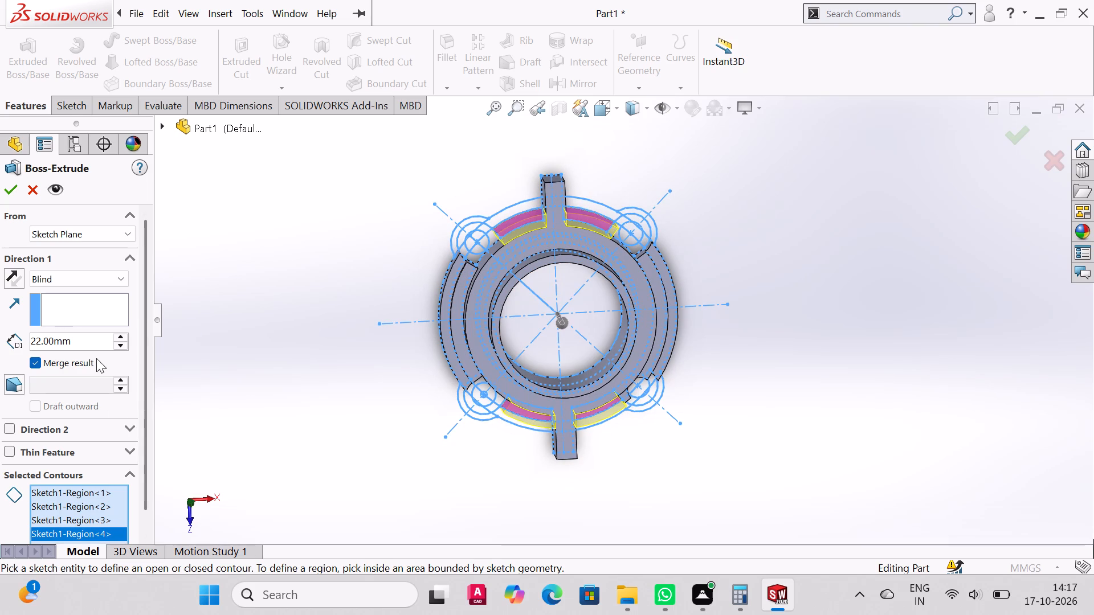
left_click_drag(97, 338, 0, 358)
type("12")
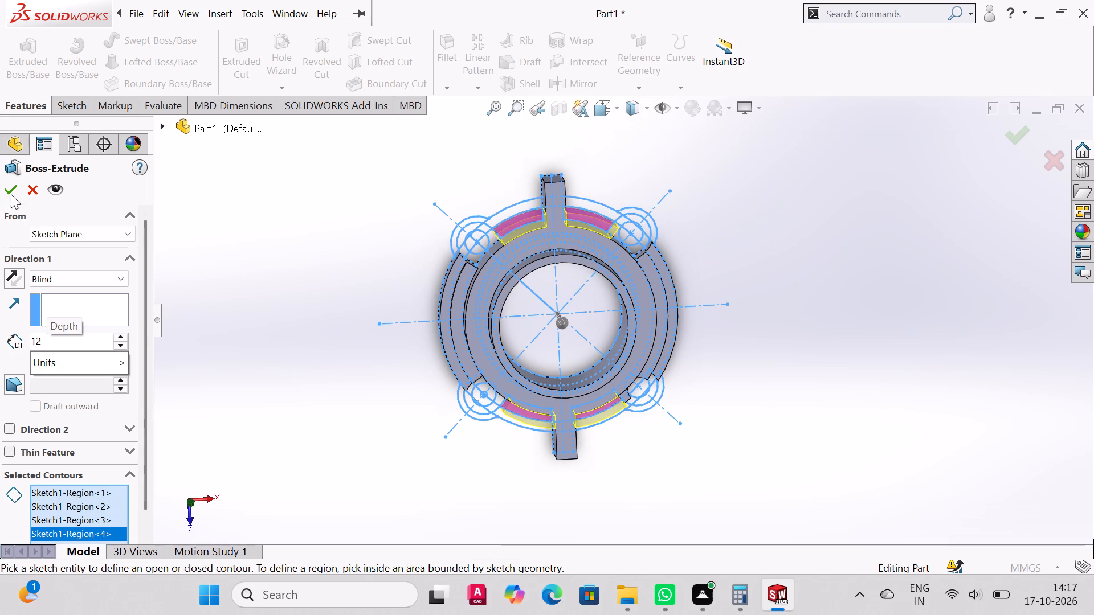
left_click(11, 193)
middle_click_drag(773, 471, 769, 265)
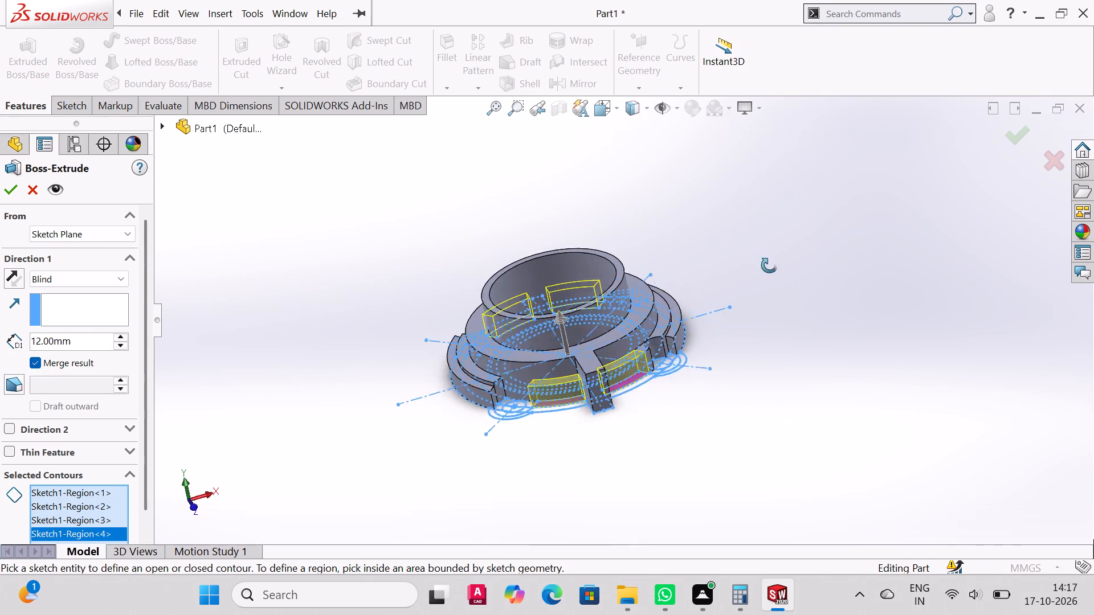
middle_click_drag(769, 265, 786, 330)
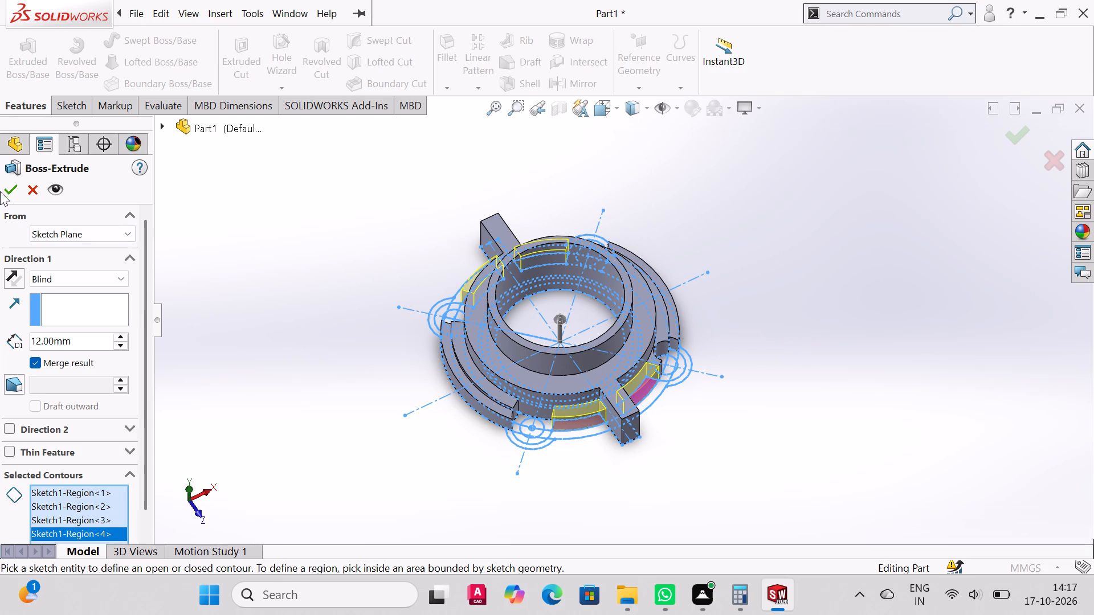
left_click(3, 190)
middle_click_drag(591, 337, 594, 374)
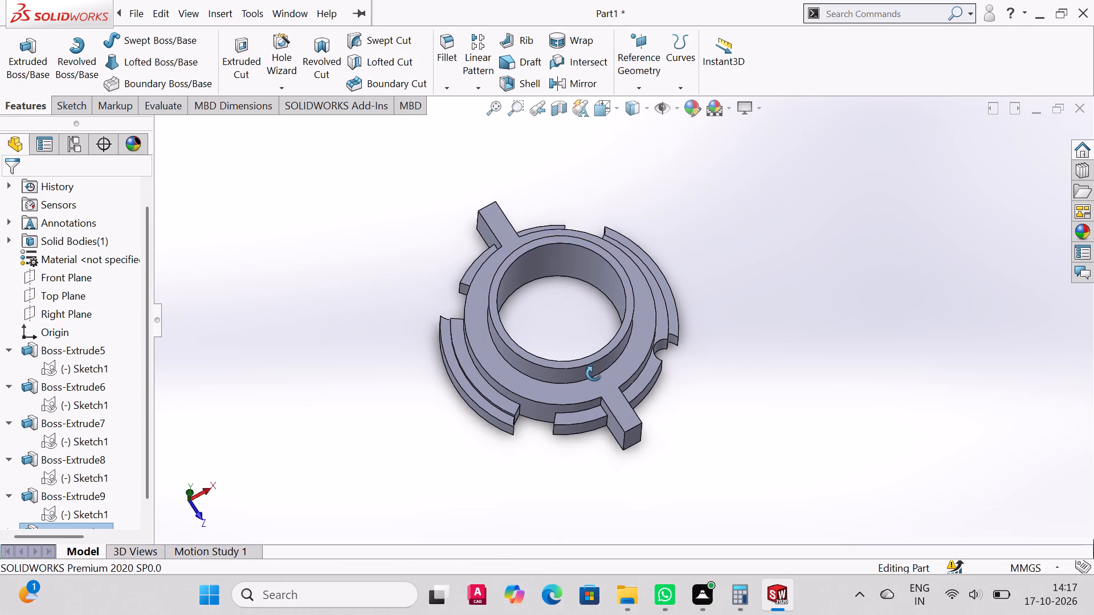
middle_click_drag(594, 374, 587, 423)
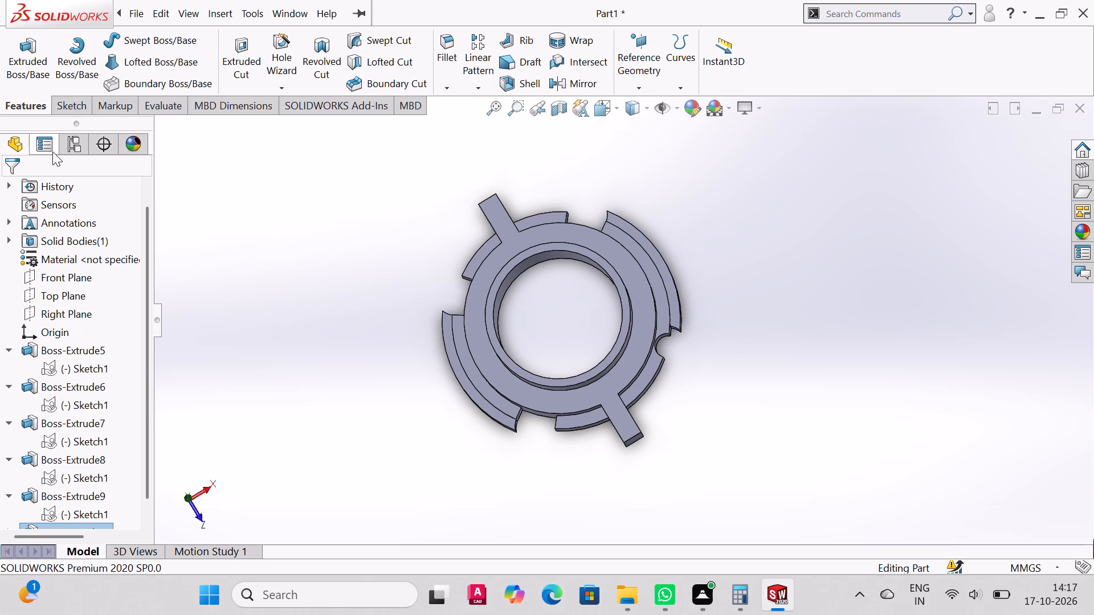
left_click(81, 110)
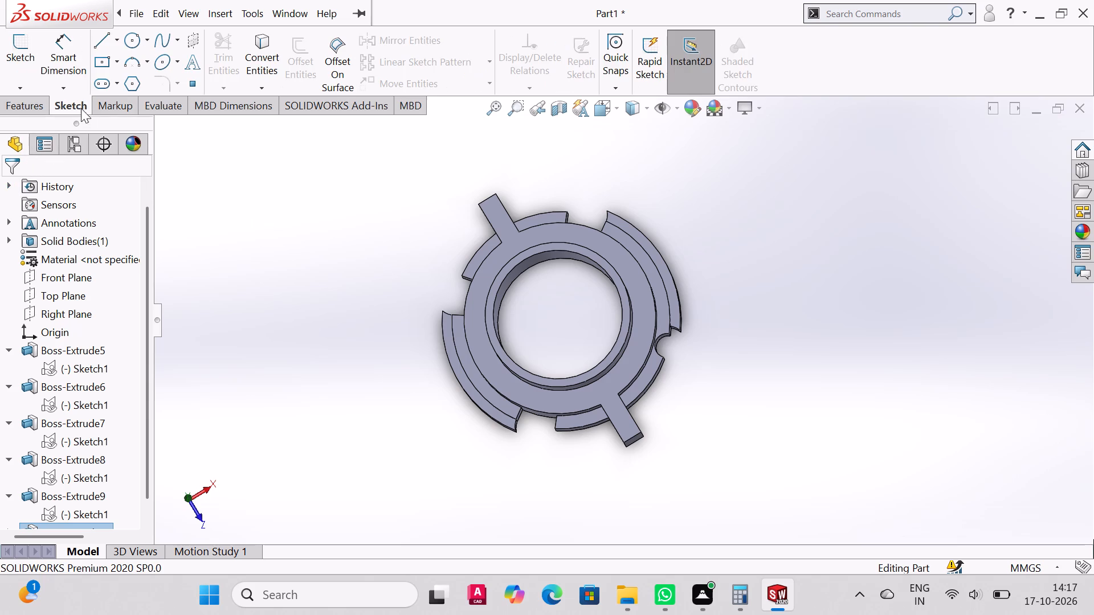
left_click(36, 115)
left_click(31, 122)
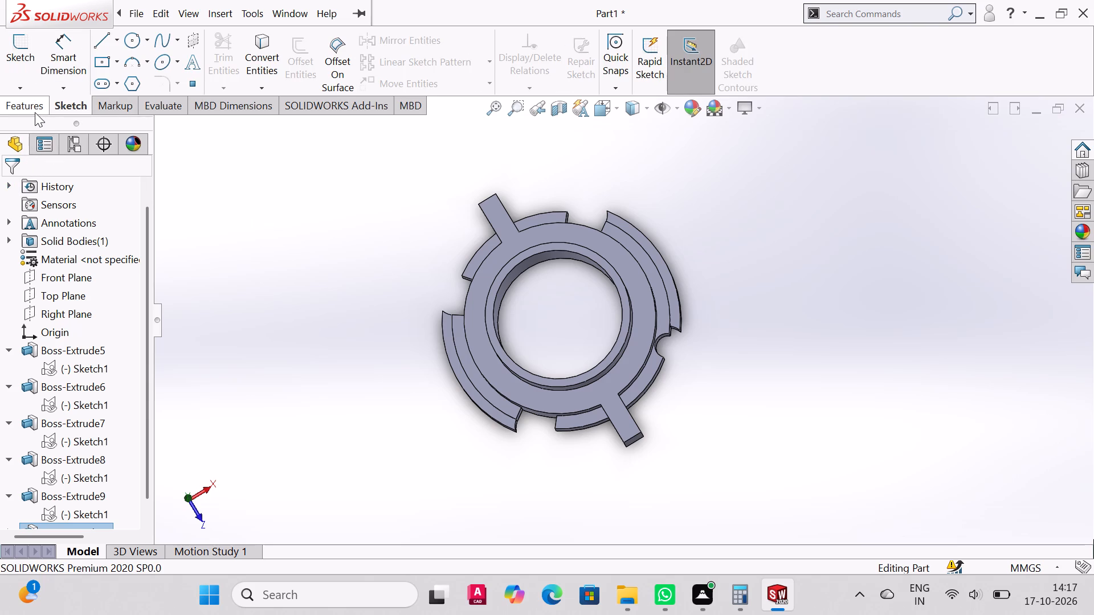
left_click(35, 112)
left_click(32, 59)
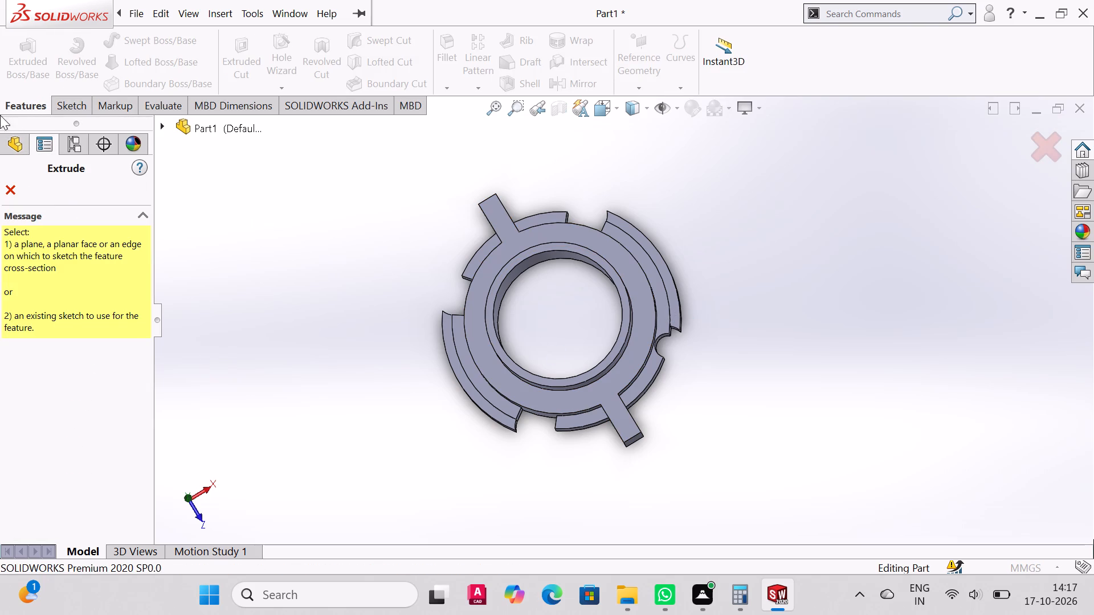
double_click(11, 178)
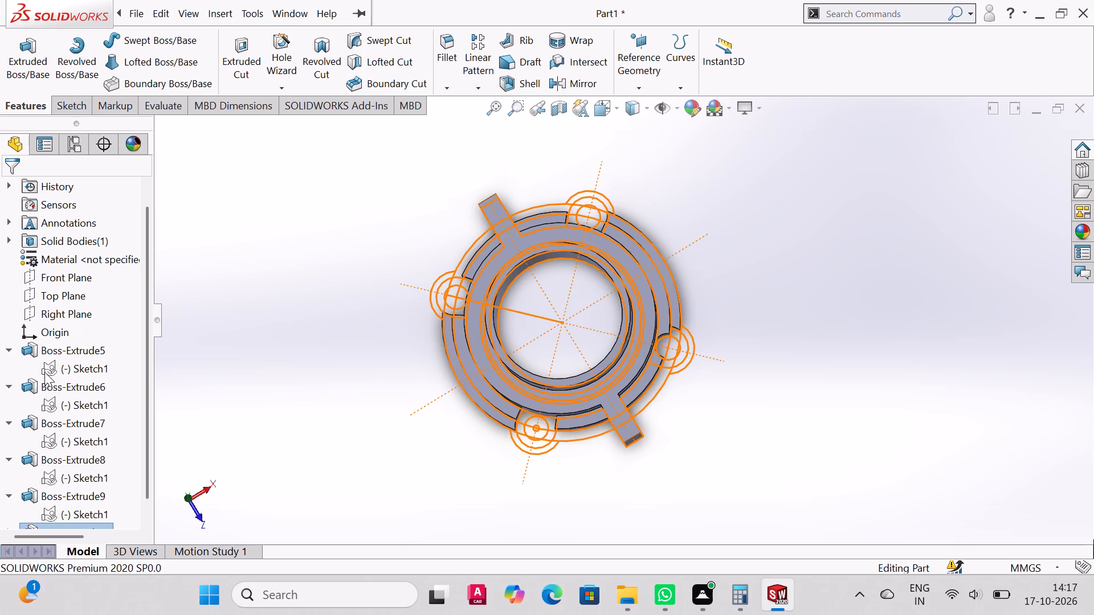
Extrude Sketch1's four outer arc segments between the two straight arms and the bolt bosses 10 mm, blind and merged with the body.
left_click(47, 371)
scroll(677, 368, "up", 3)
scroll(677, 368, "down", 6)
scroll(754, 397, "down", 2)
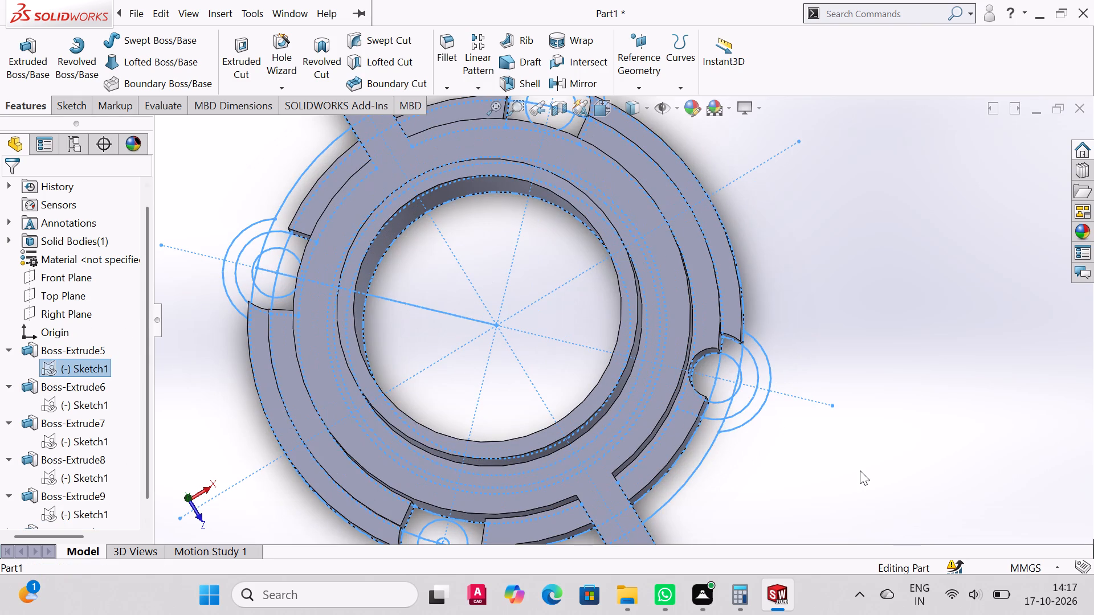
scroll(766, 471, "down", 2)
scroll(766, 471, "up", 4)
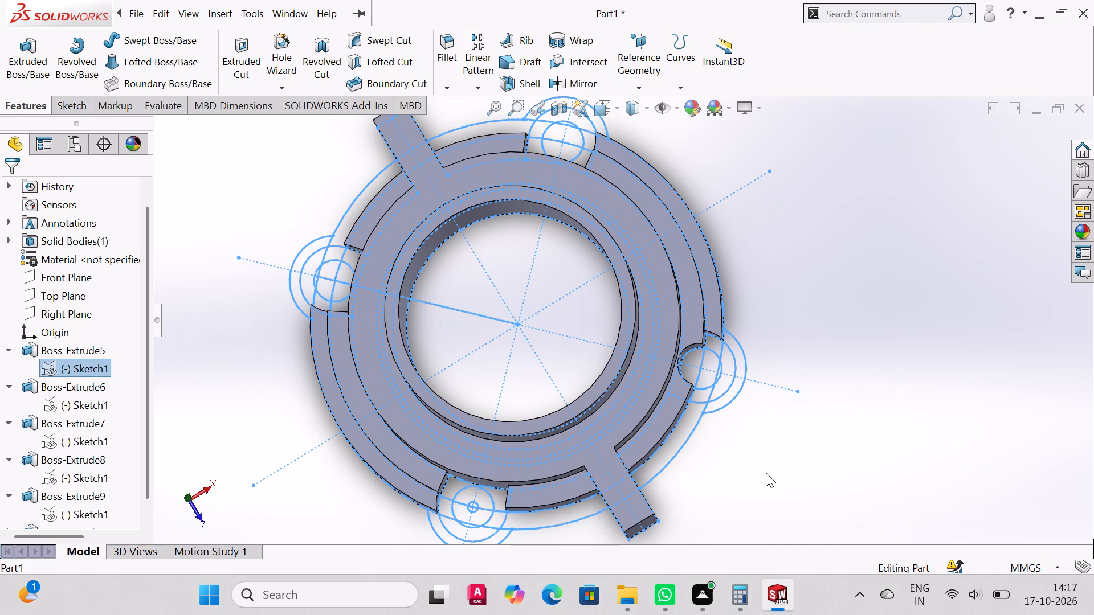
left_click(36, 64)
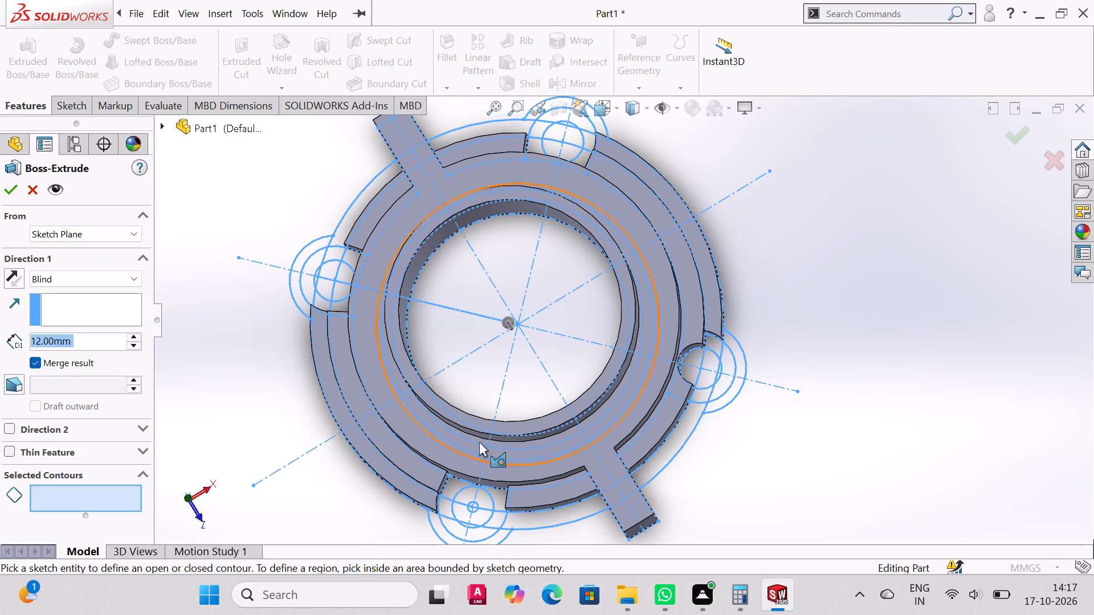
left_click(567, 516)
left_click(666, 457)
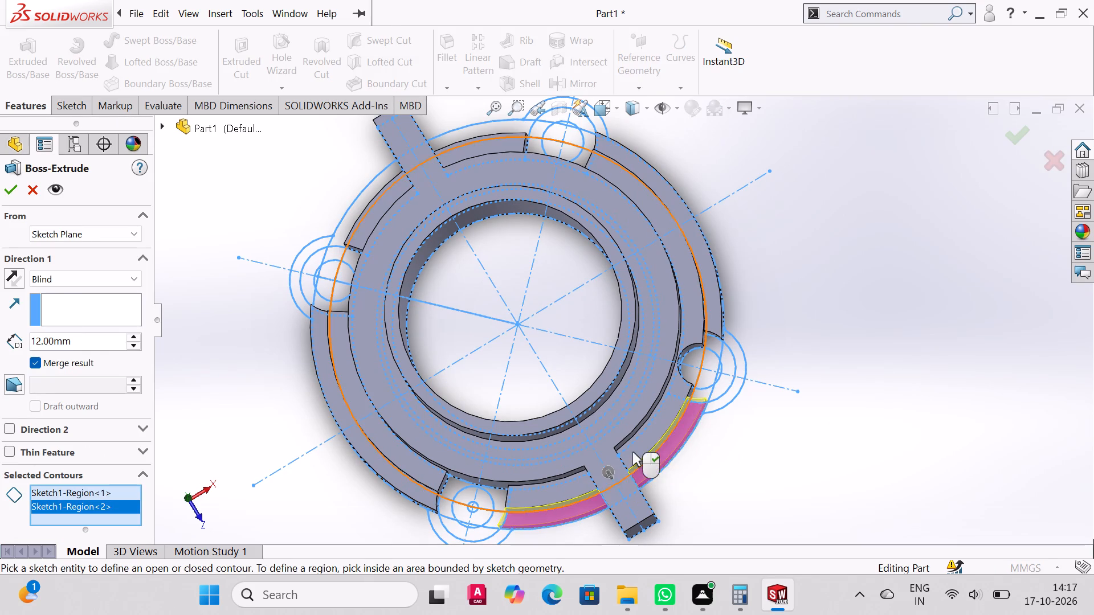
middle_click_drag(495, 309, 518, 369)
left_click(383, 196)
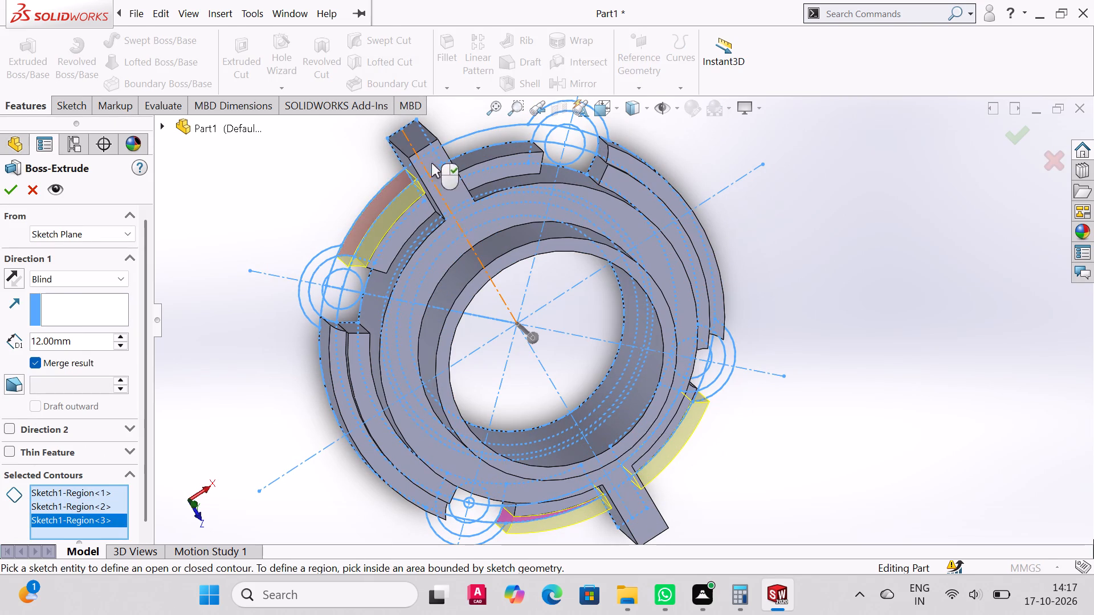
left_click(455, 147)
middle_click_drag(560, 314, 513, 191)
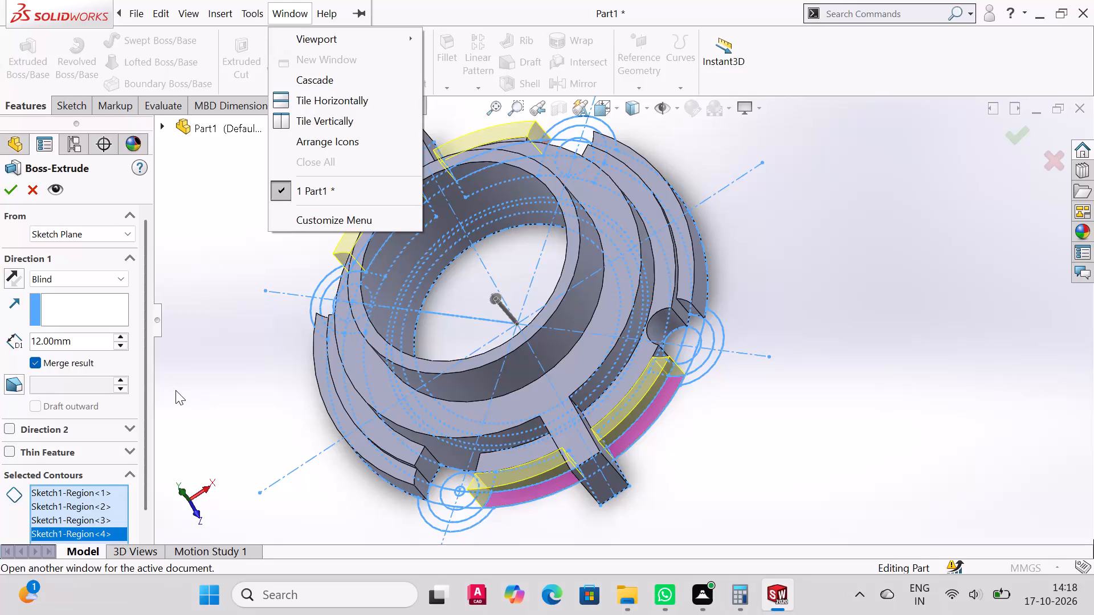
left_click_drag(90, 342, 0, 363)
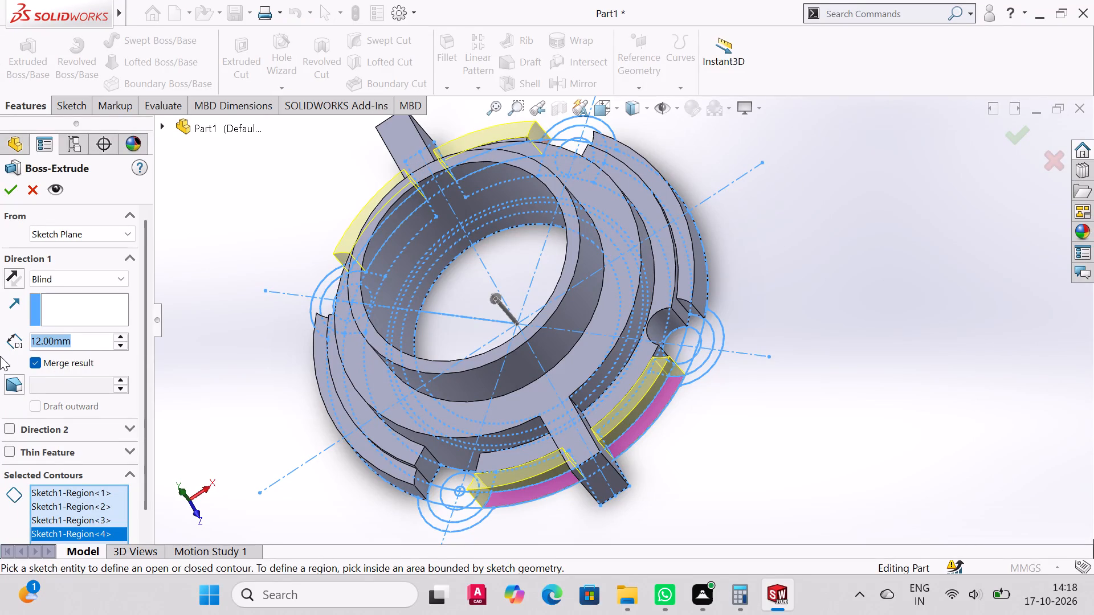
type("10")
key("Return")
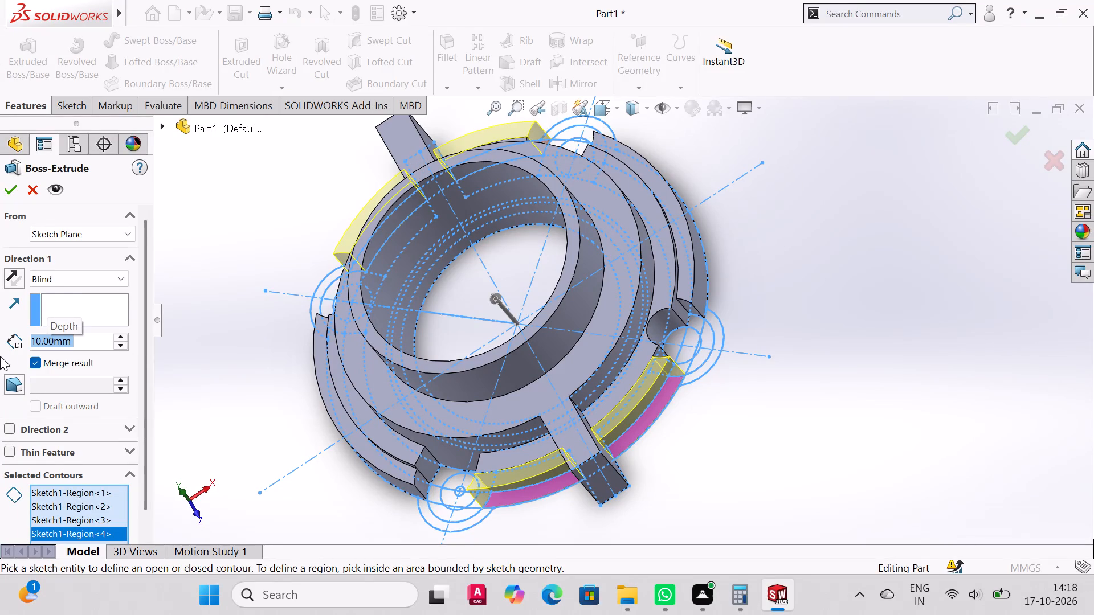
left_click(7, 197)
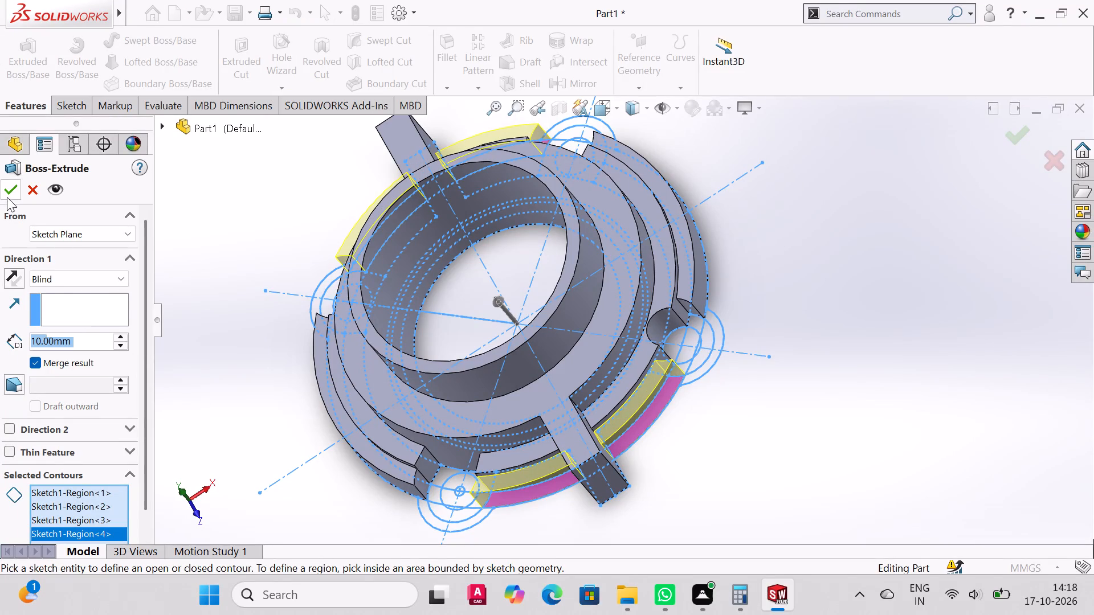
middle_click_drag(700, 515, 729, 598)
scroll(722, 544, "down", 1)
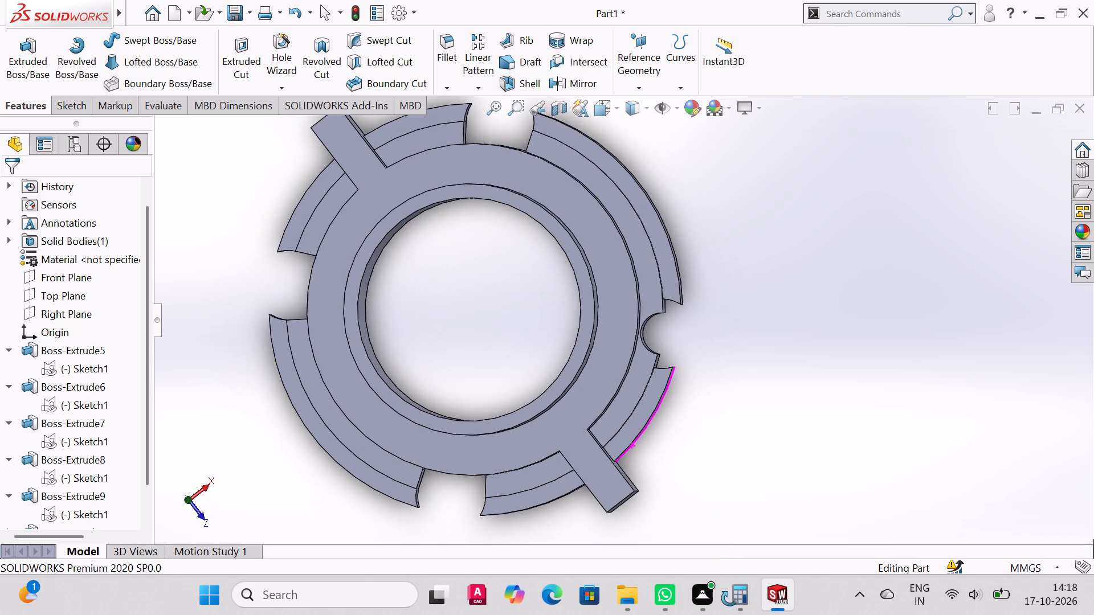
middle_click_drag(729, 598, 730, 559)
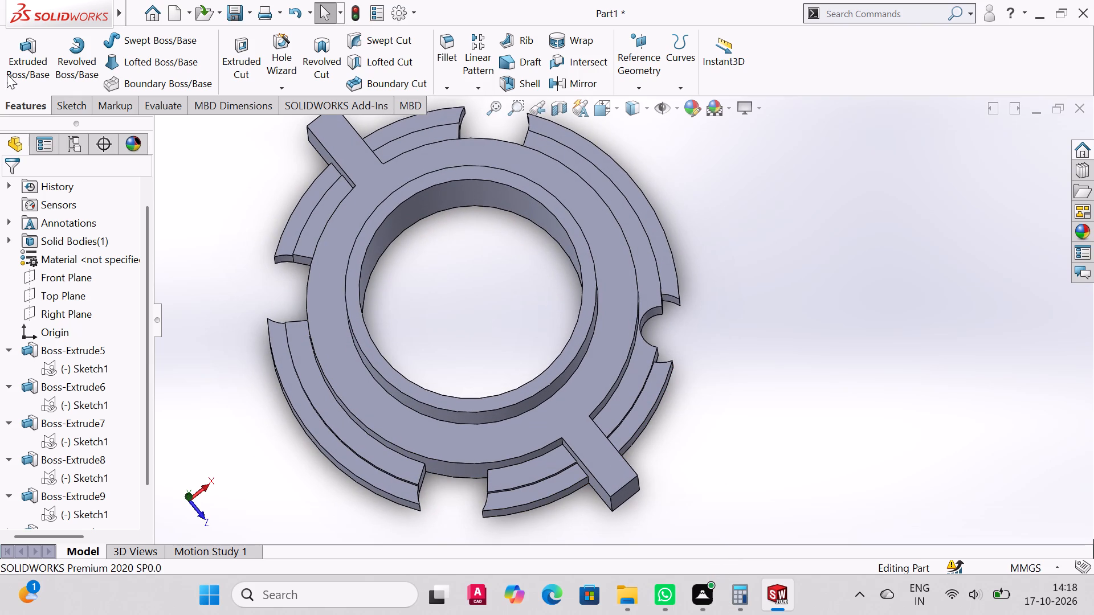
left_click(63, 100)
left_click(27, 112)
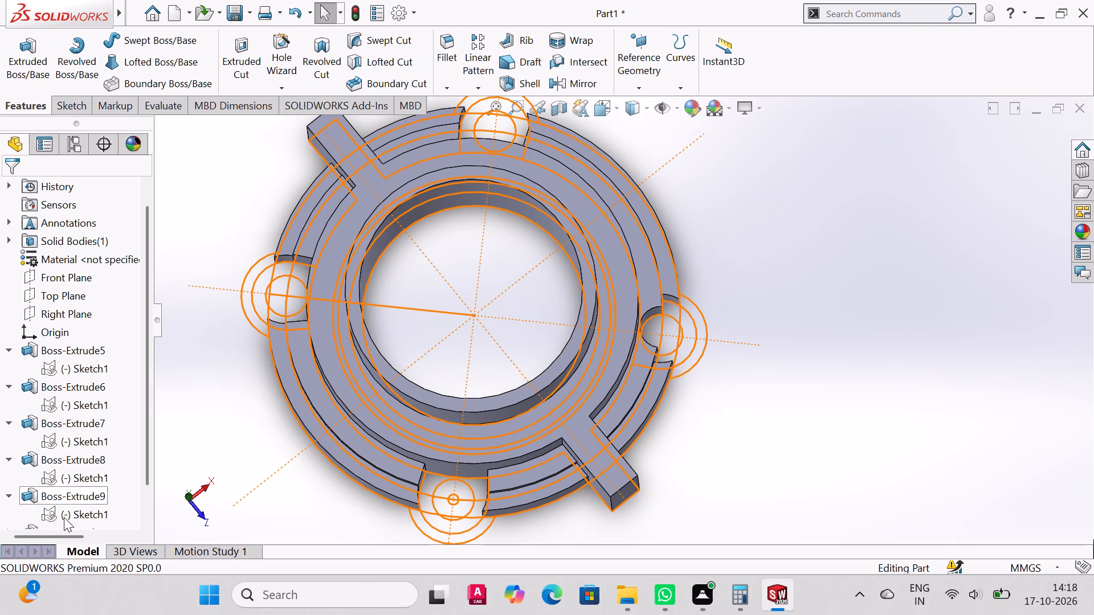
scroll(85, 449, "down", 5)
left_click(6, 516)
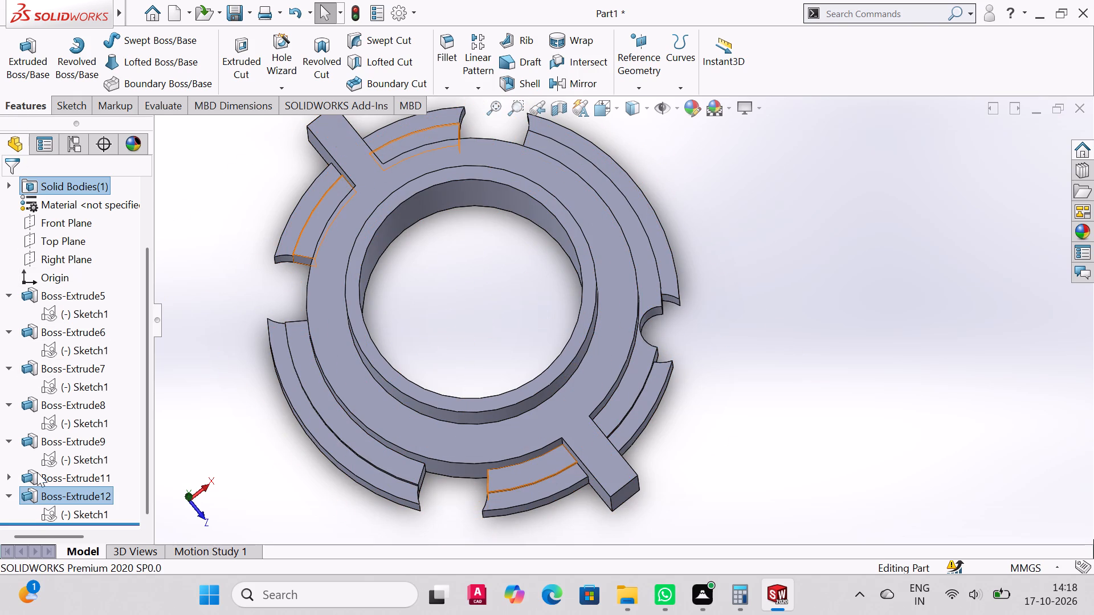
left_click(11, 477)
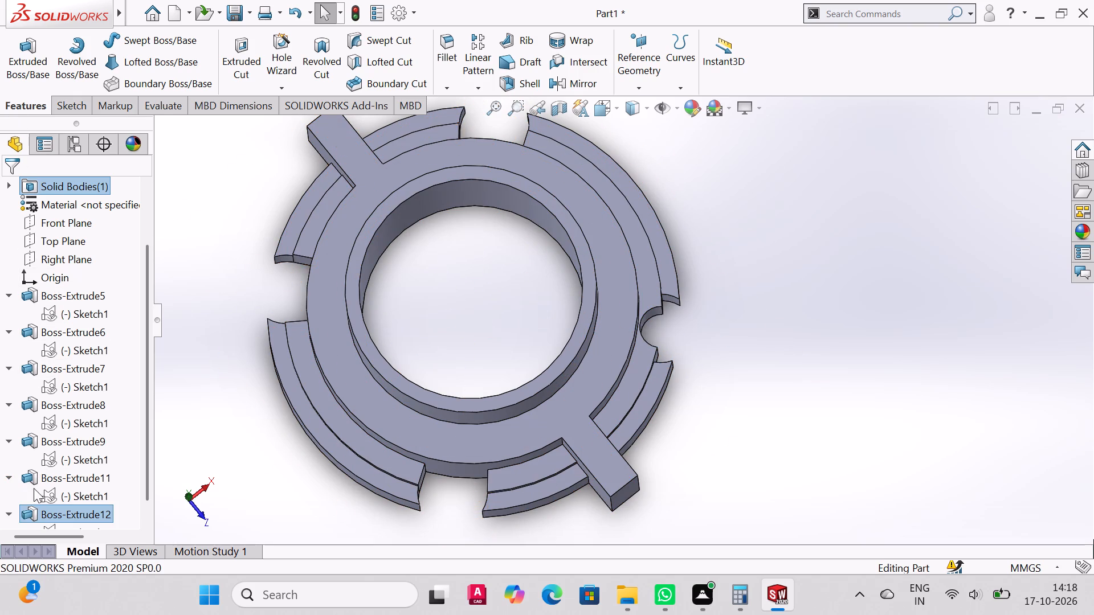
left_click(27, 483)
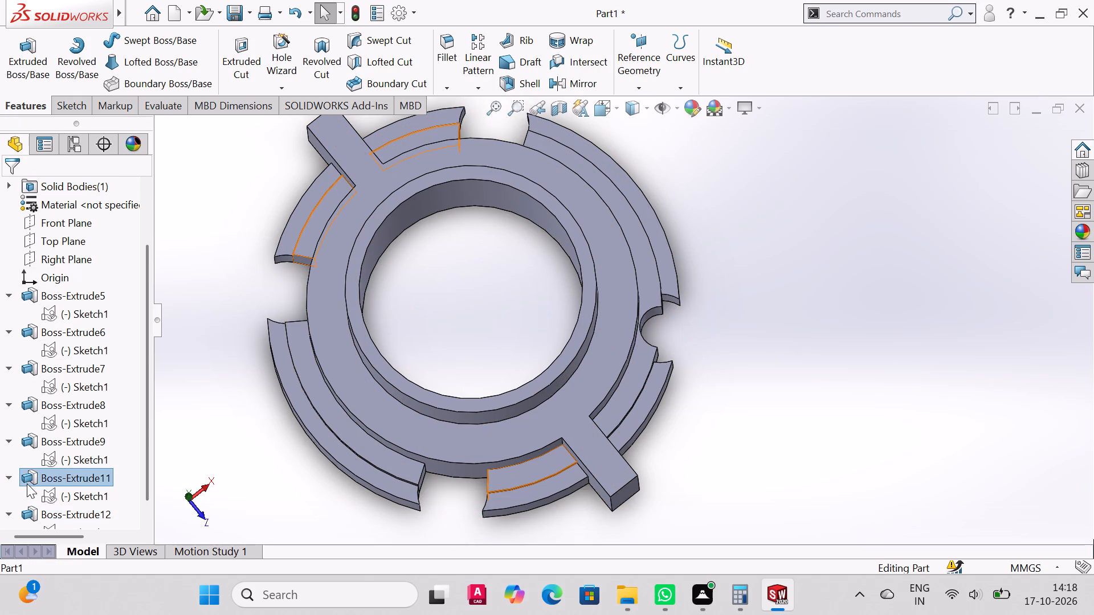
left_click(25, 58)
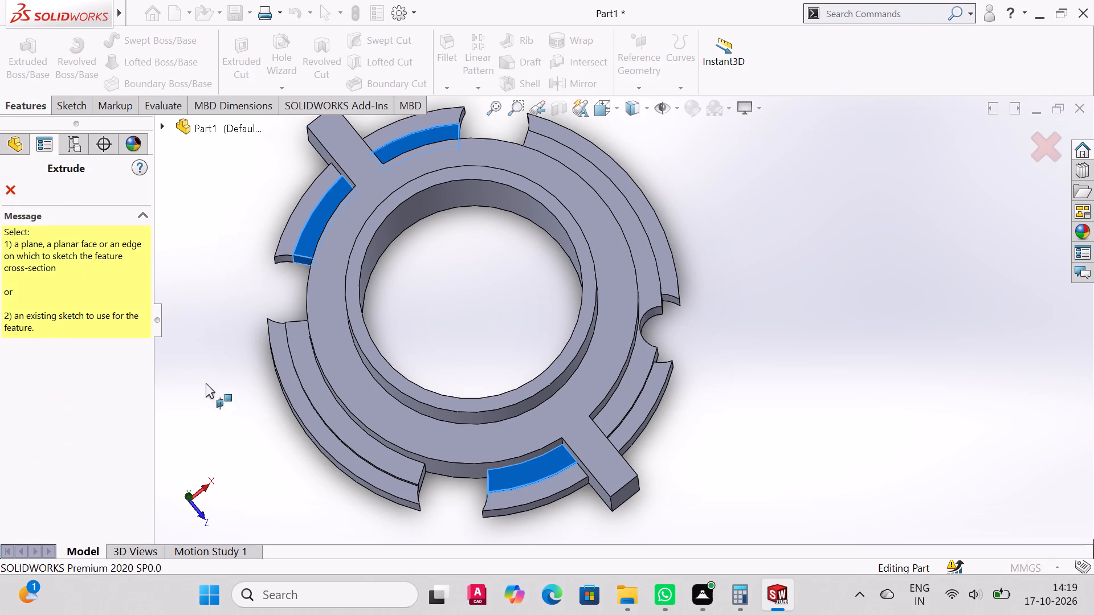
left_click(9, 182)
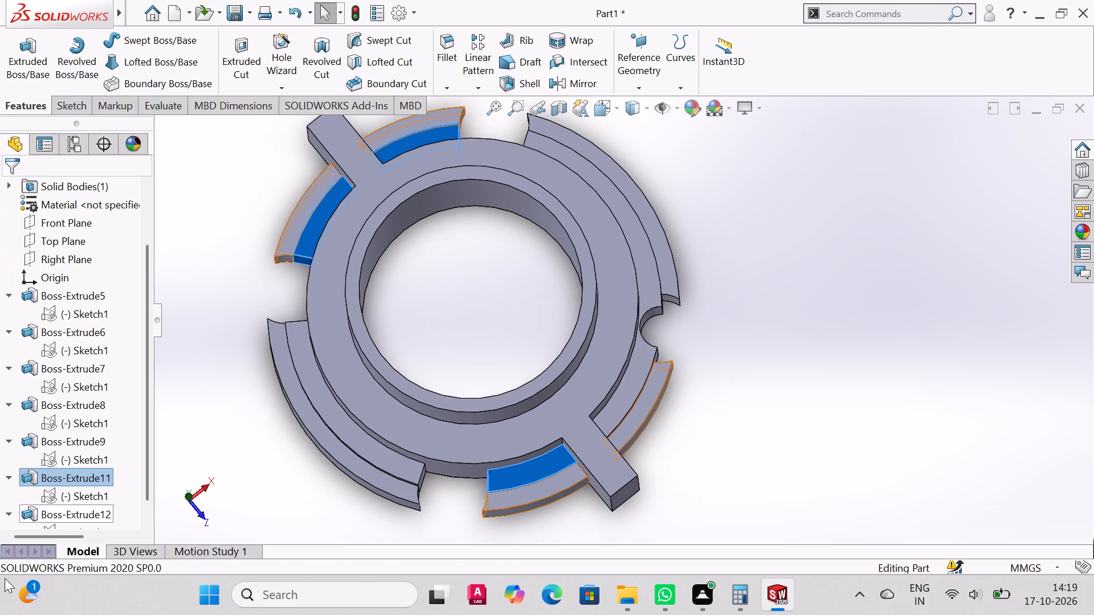
Extrude Sketch1's four inner-ring regions around the three bolt-boss circles with unfilled gaps 12 mm, blind and merged with the body.
left_click(47, 491)
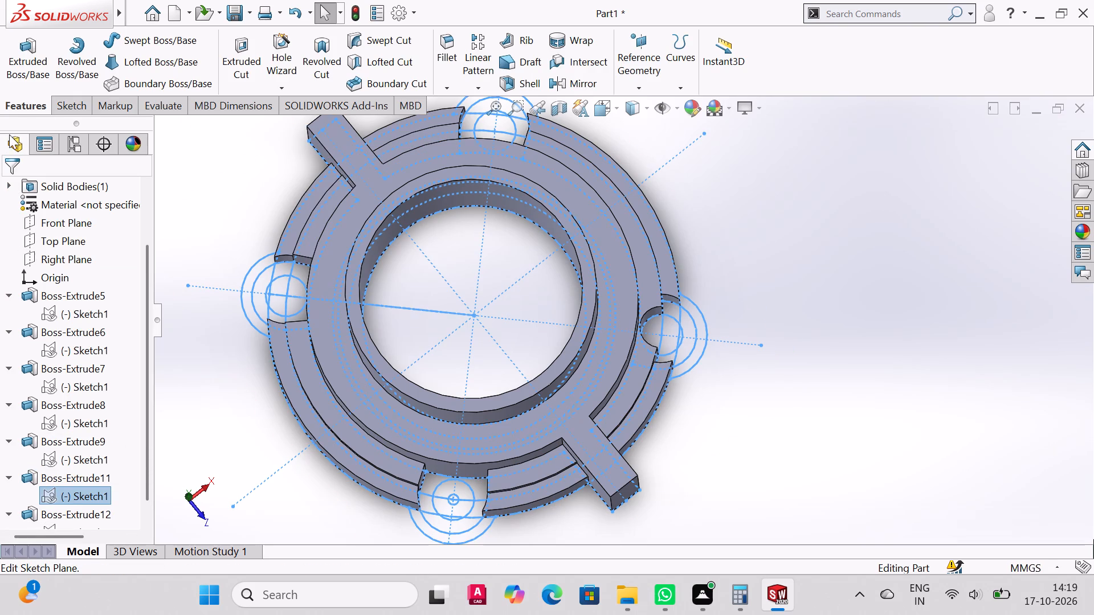
left_click(34, 59)
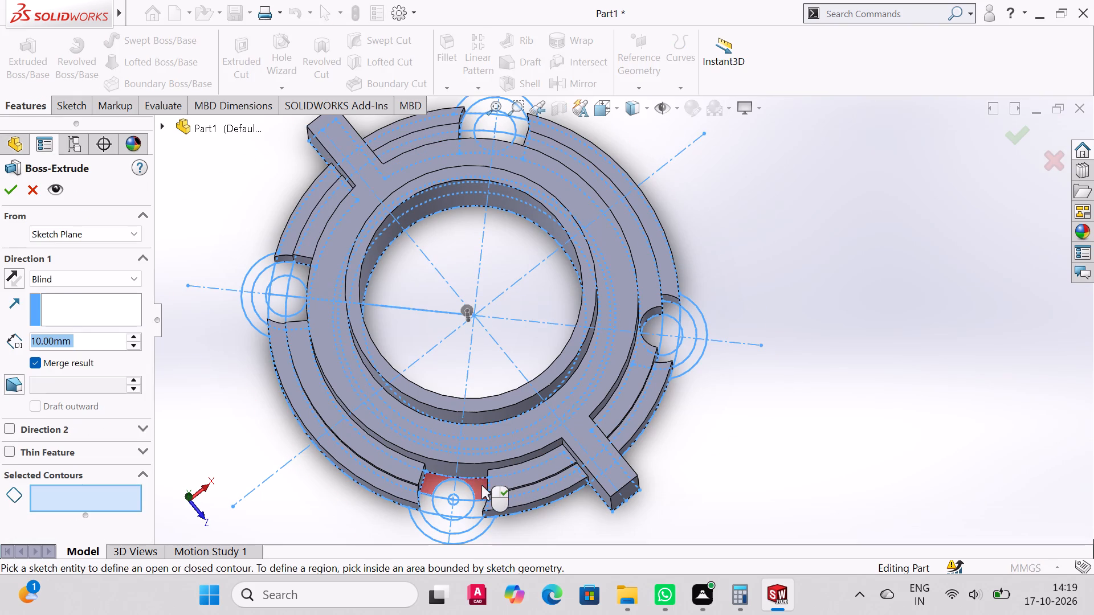
left_click(481, 485)
middle_click_drag(521, 501, 525, 432)
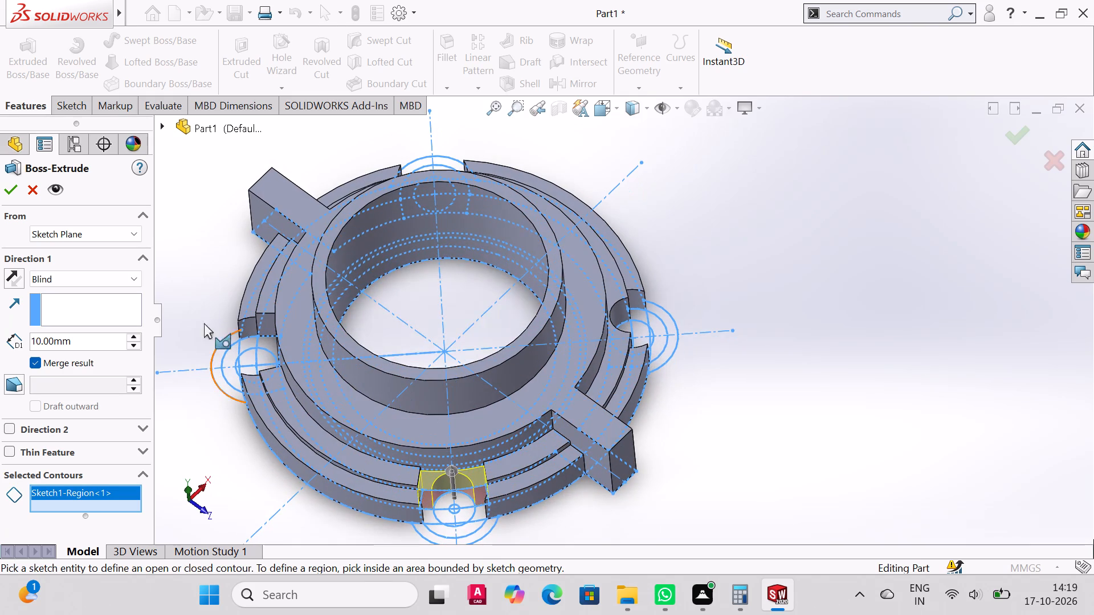
middle_click_drag(265, 364, 292, 468)
left_click(276, 386)
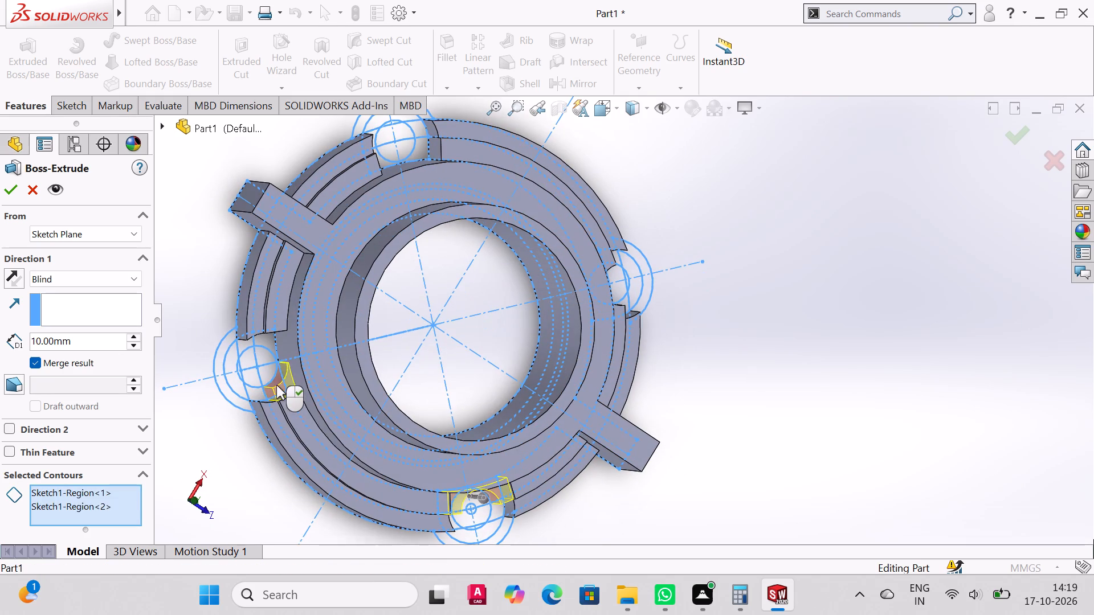
left_click(266, 342)
scroll(376, 428, "down", 1)
middle_click_drag(376, 426, 340, 368)
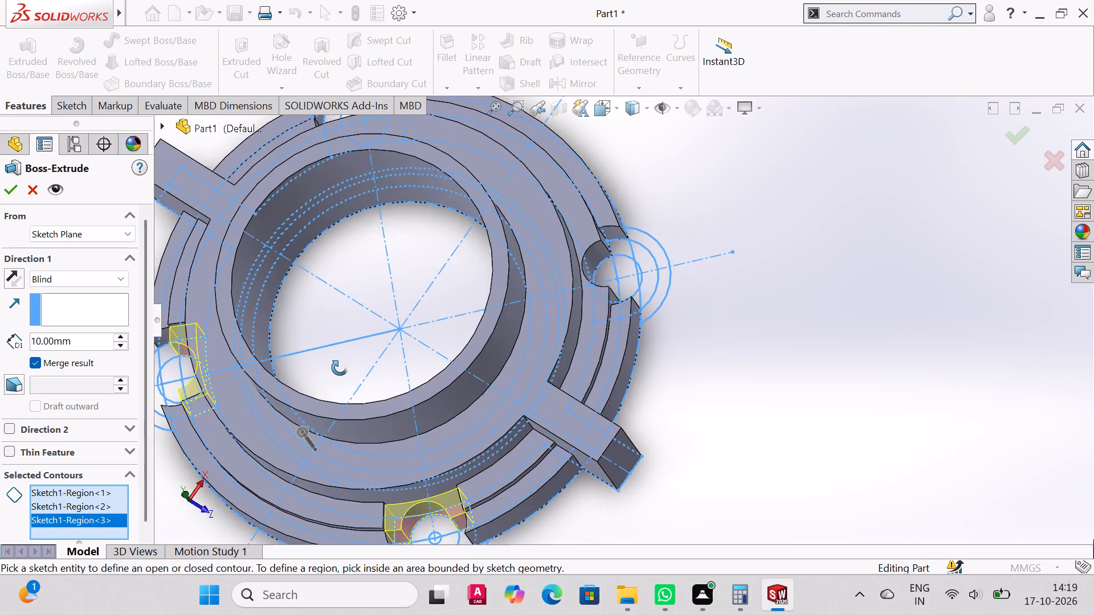
middle_click_drag(340, 368, 344, 474)
left_click(338, 136)
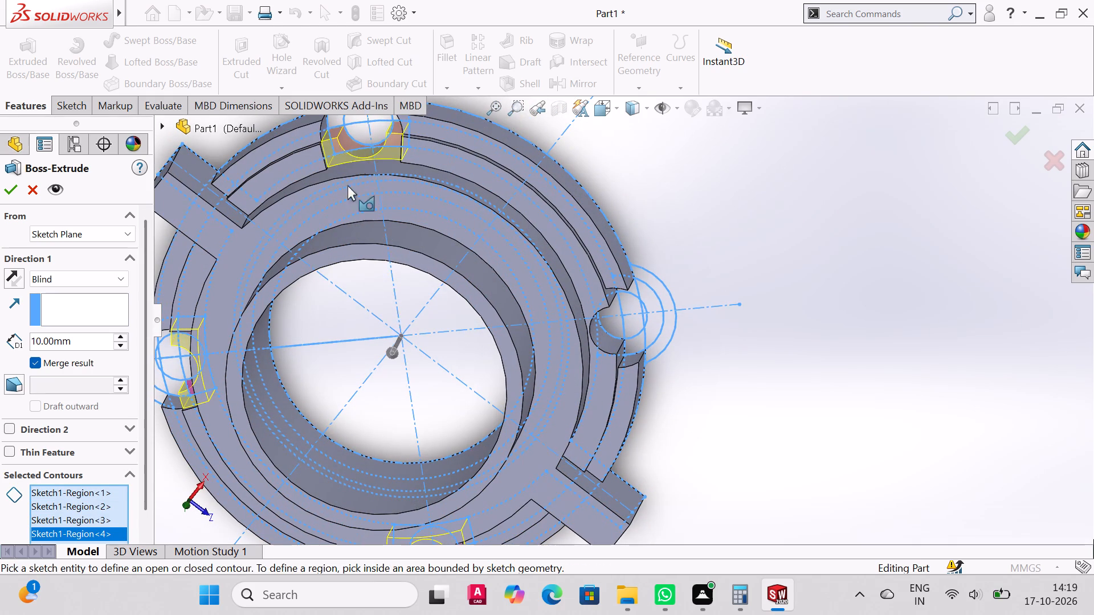
middle_click_drag(536, 396, 552, 334)
scroll(561, 426, "up", 3)
scroll(558, 405, "down", 3)
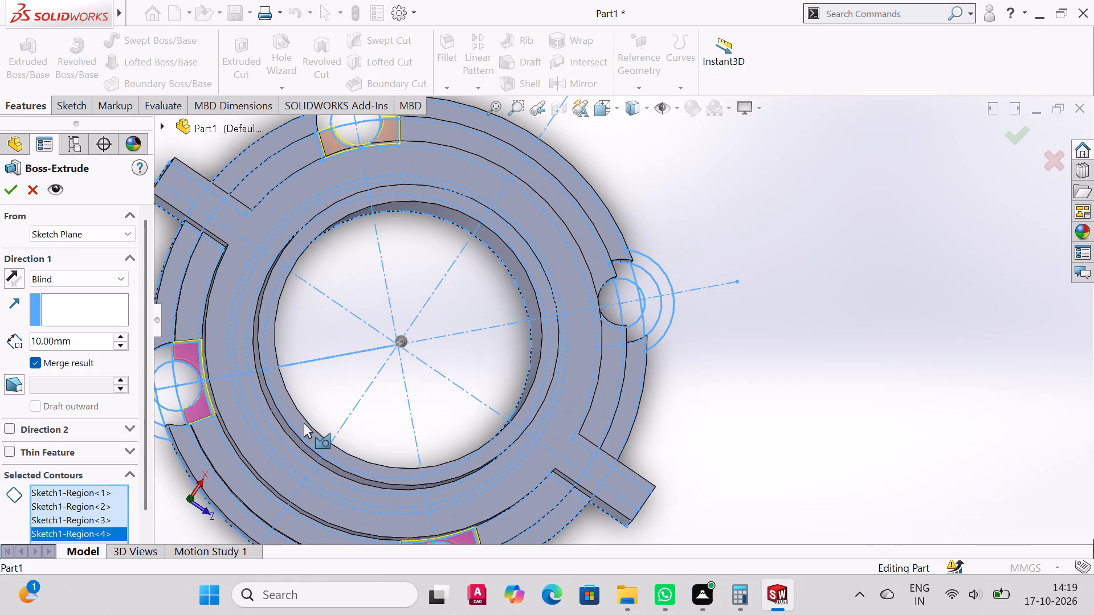
left_click_drag(93, 345, 0, 383)
type("12")
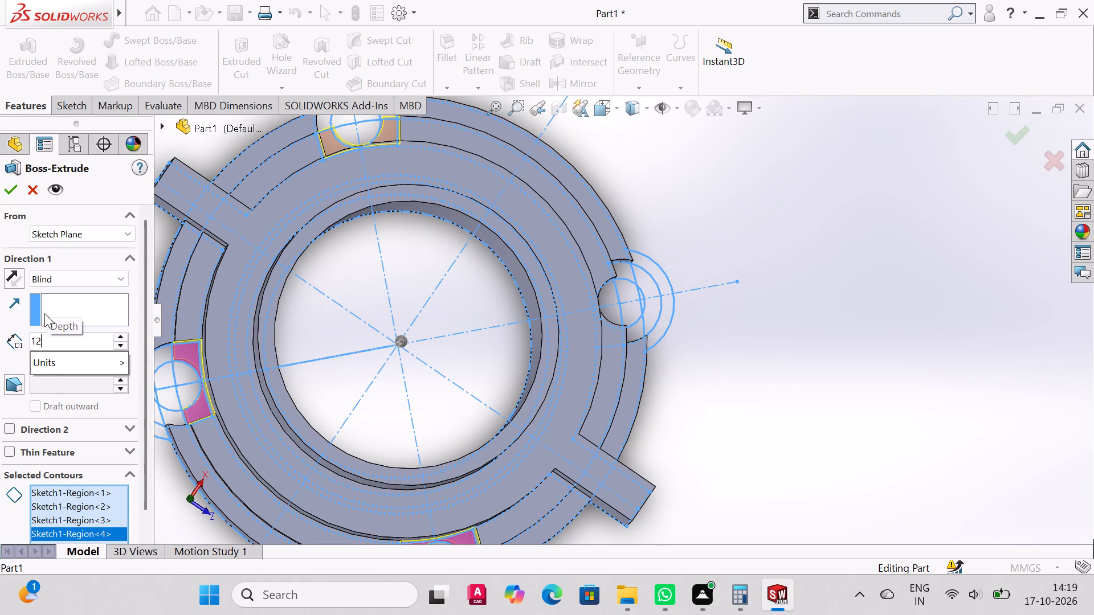
left_click(6, 191)
middle_click_drag(675, 490, 671, 457)
scroll(654, 420, "down", 1)
scroll(611, 515, "up", 3)
middle_click_drag(555, 507, 562, 525)
left_click(6, 187)
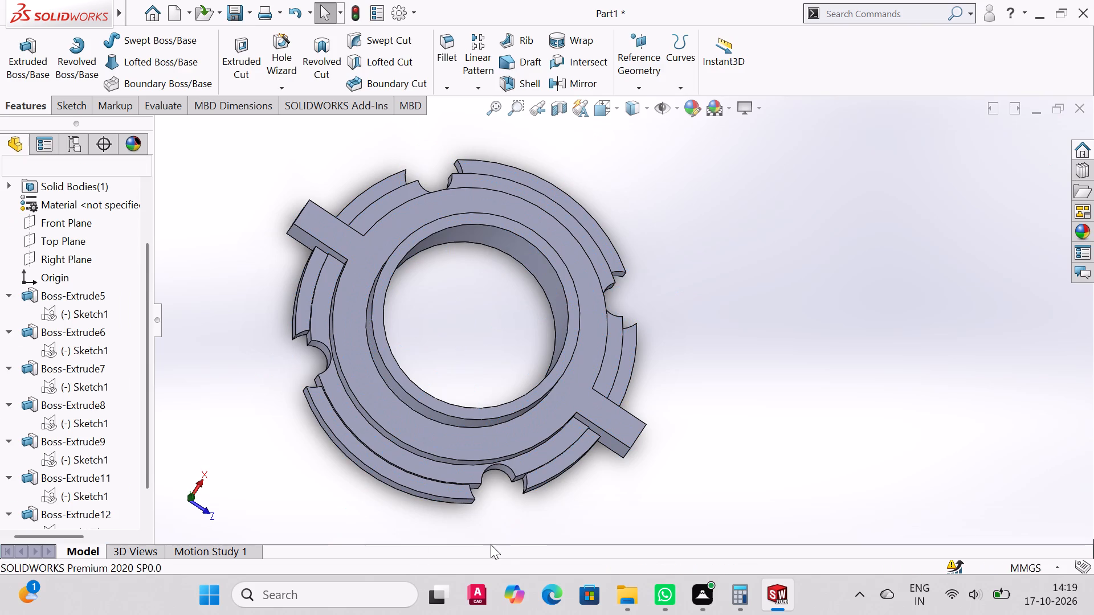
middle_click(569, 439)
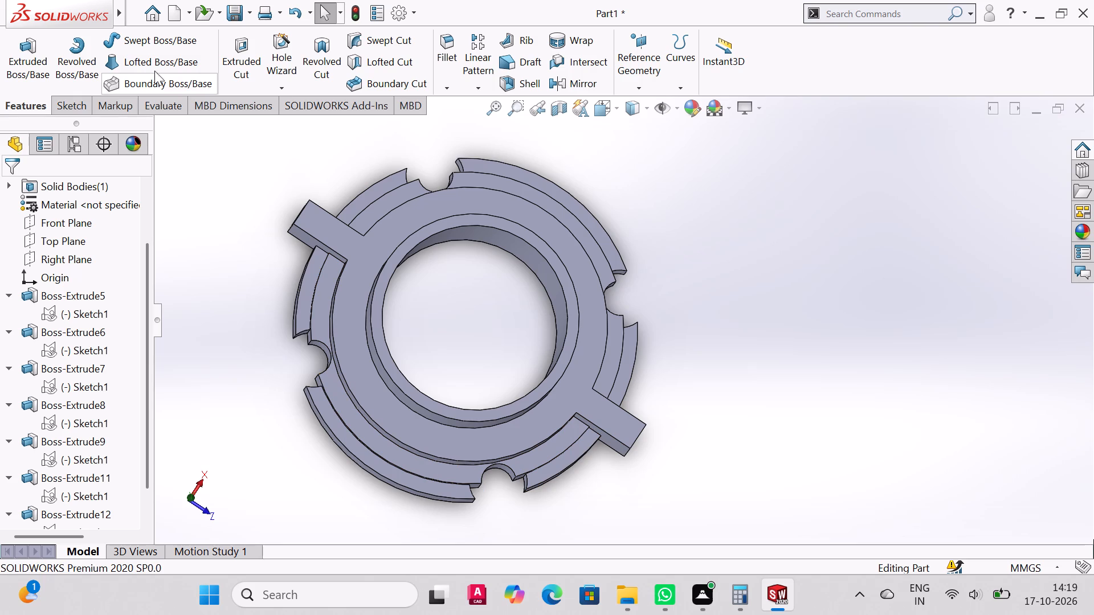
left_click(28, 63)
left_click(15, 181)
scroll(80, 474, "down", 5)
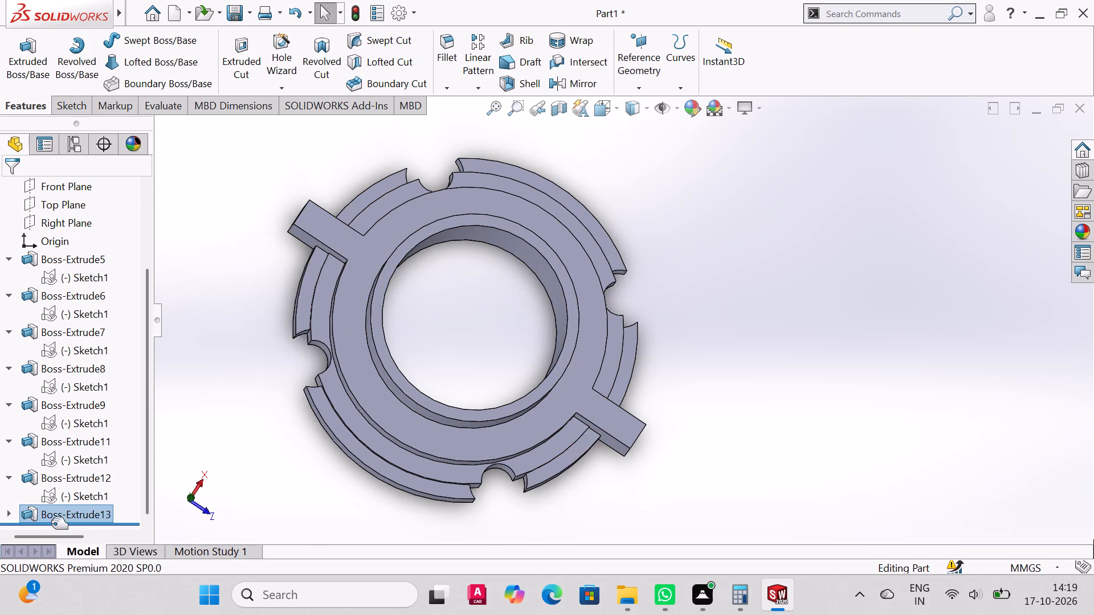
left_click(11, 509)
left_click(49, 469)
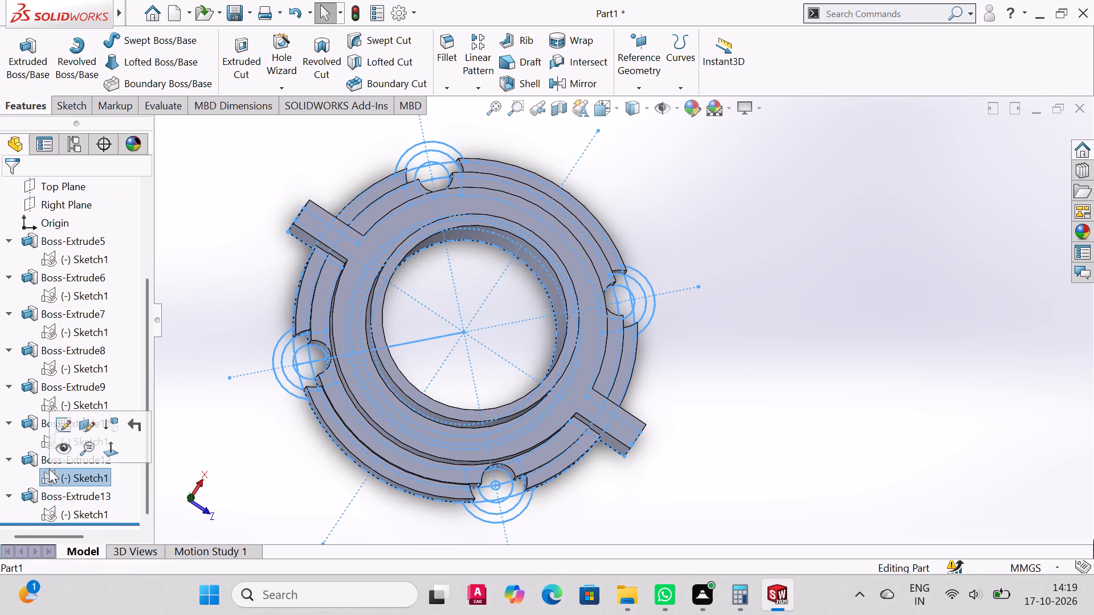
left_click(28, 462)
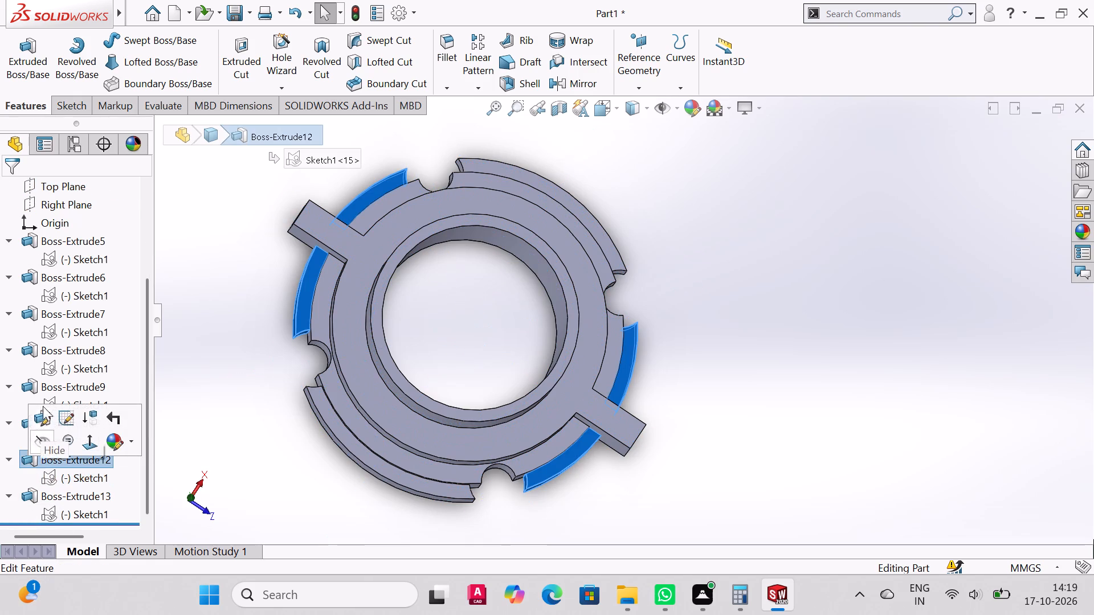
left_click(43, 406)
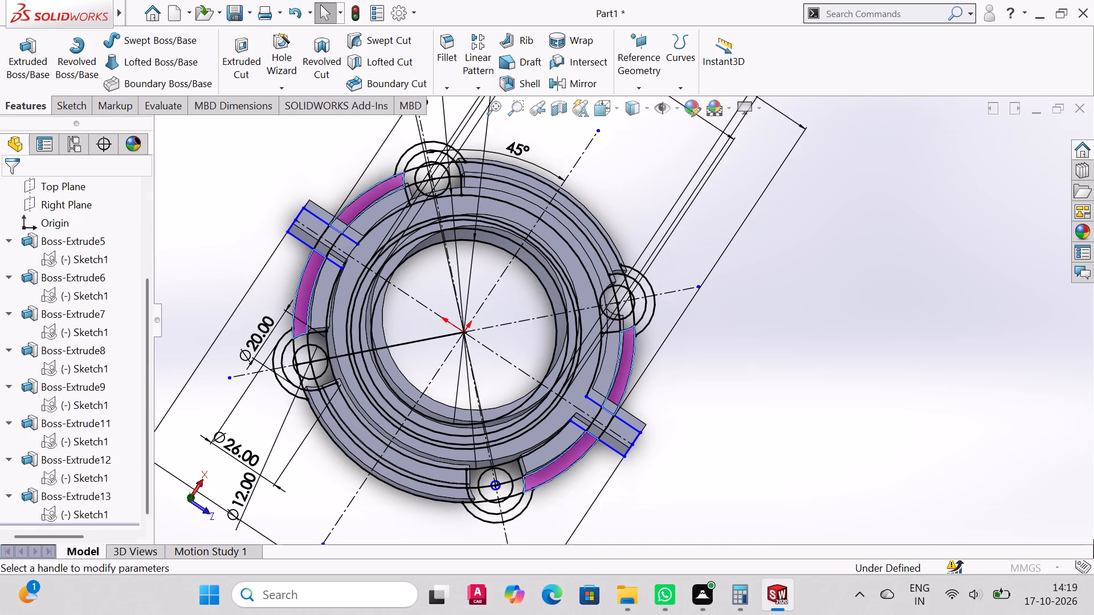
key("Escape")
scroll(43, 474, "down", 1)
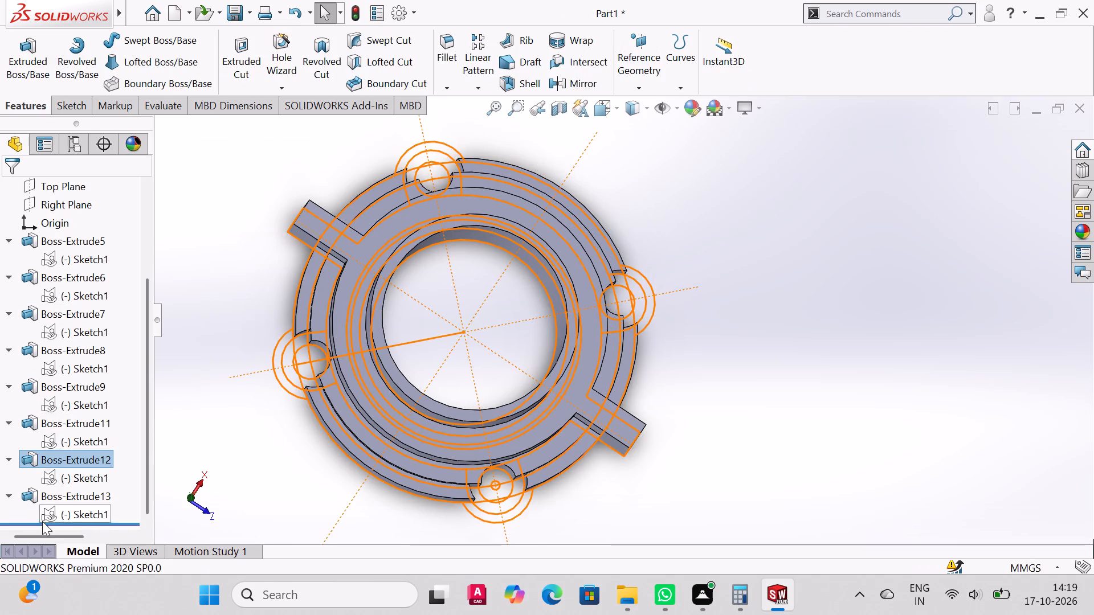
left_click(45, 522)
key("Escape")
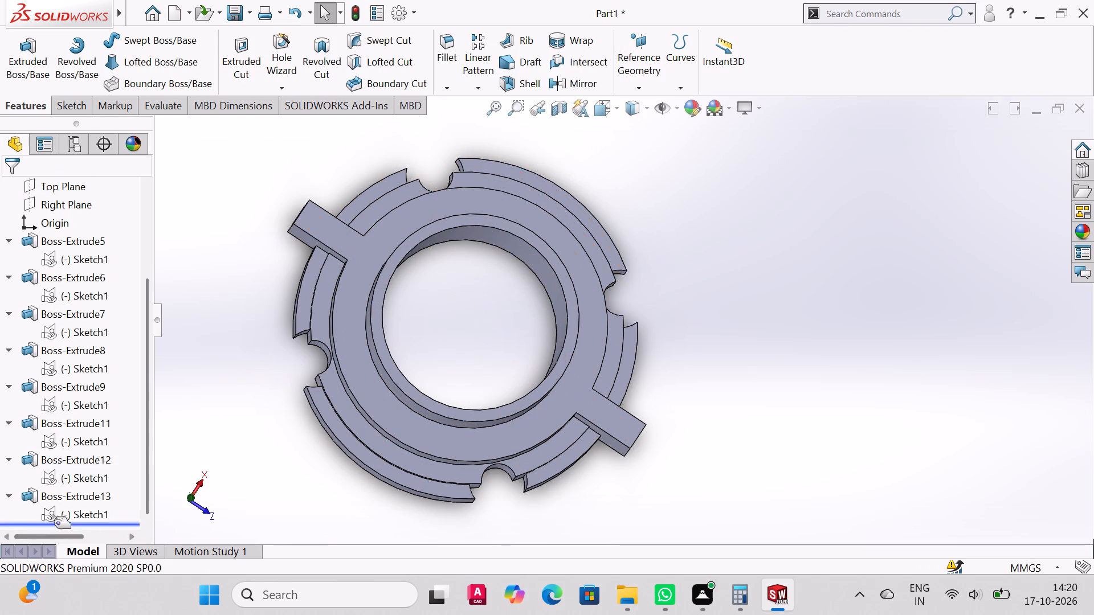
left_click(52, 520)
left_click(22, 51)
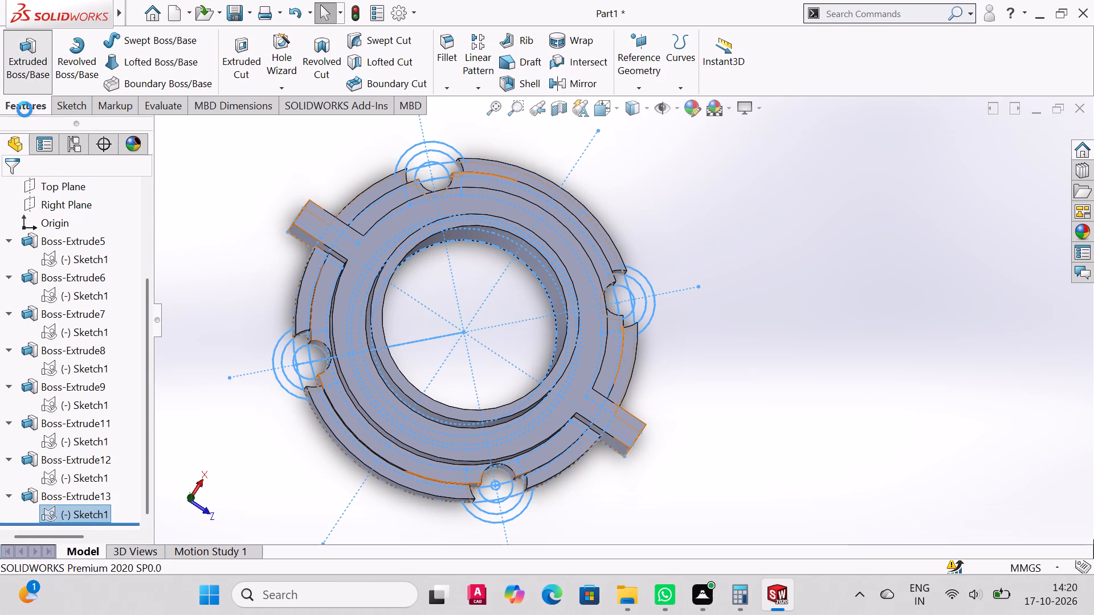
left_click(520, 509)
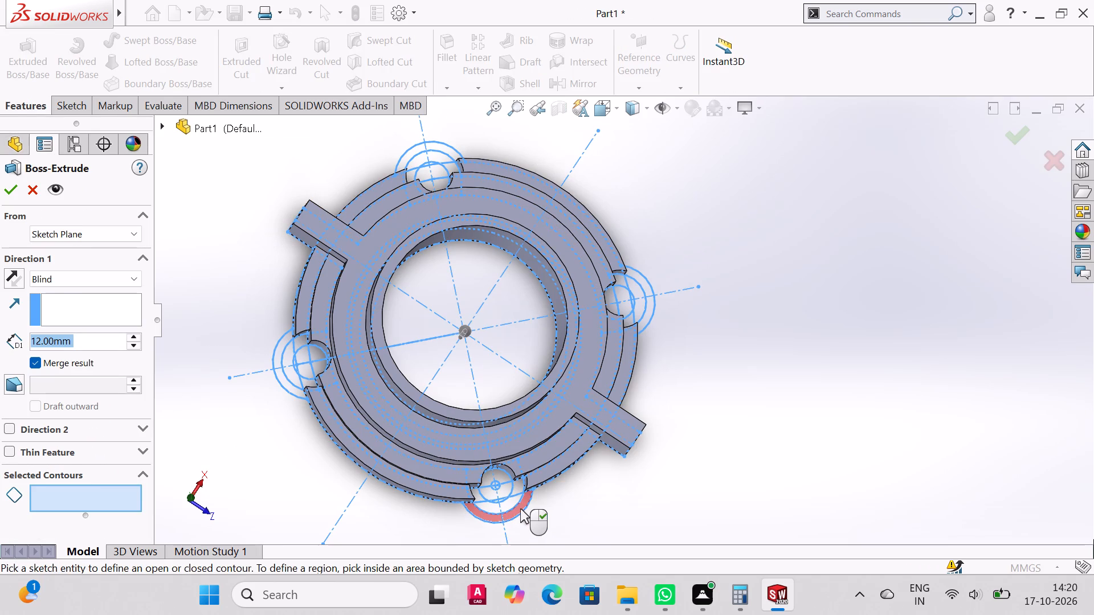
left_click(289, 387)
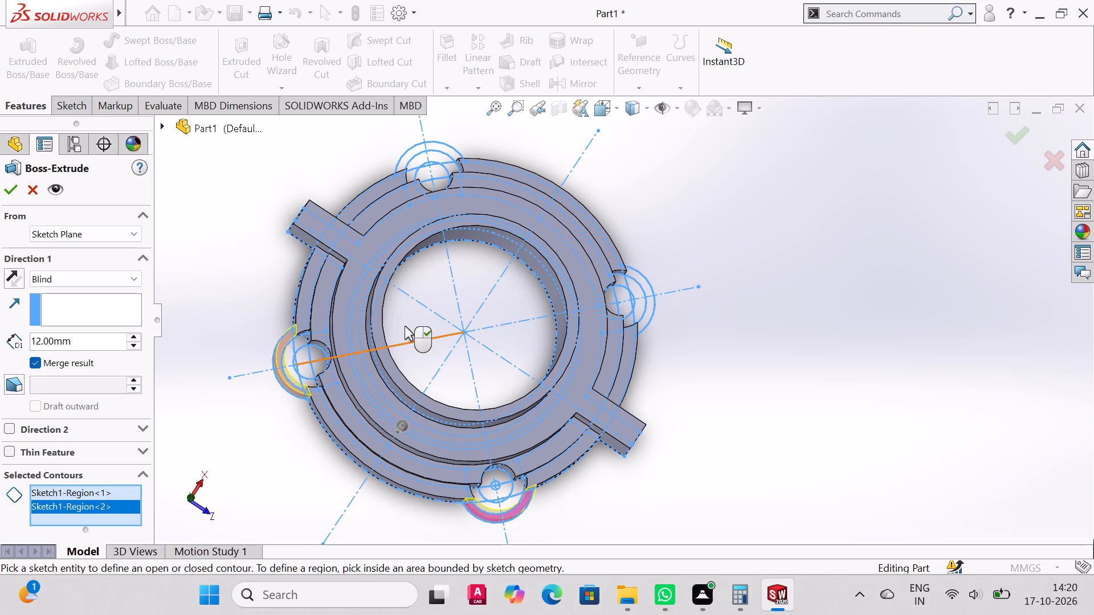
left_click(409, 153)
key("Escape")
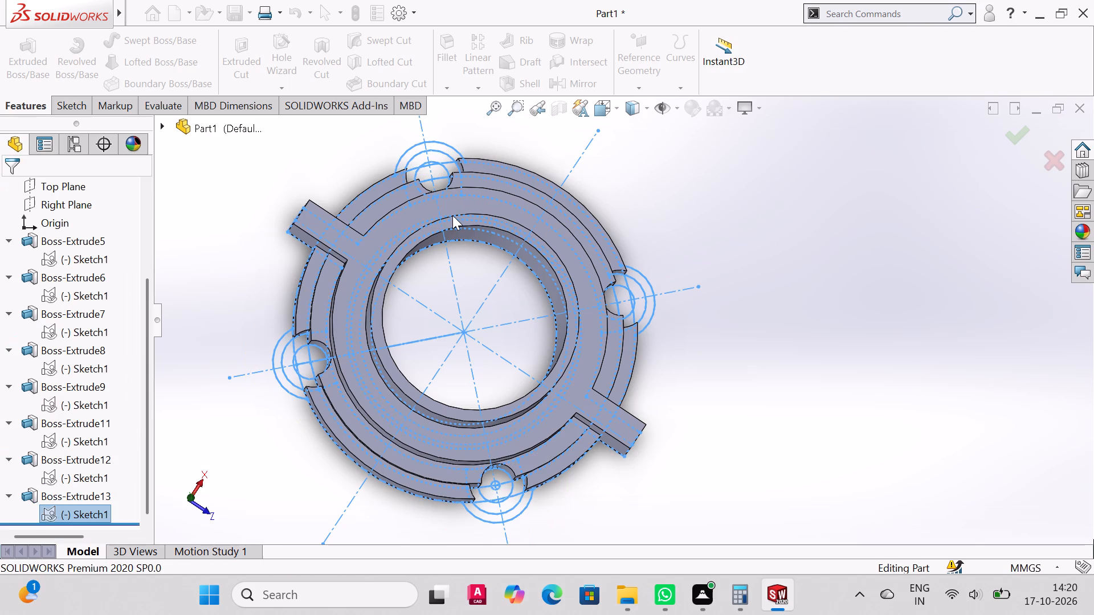
Extrude Sketch1's four outermost crescent regions of the bolt bosses, beyond the flange's edge, 10 mm, blind and merged with the body.
left_click(44, 45)
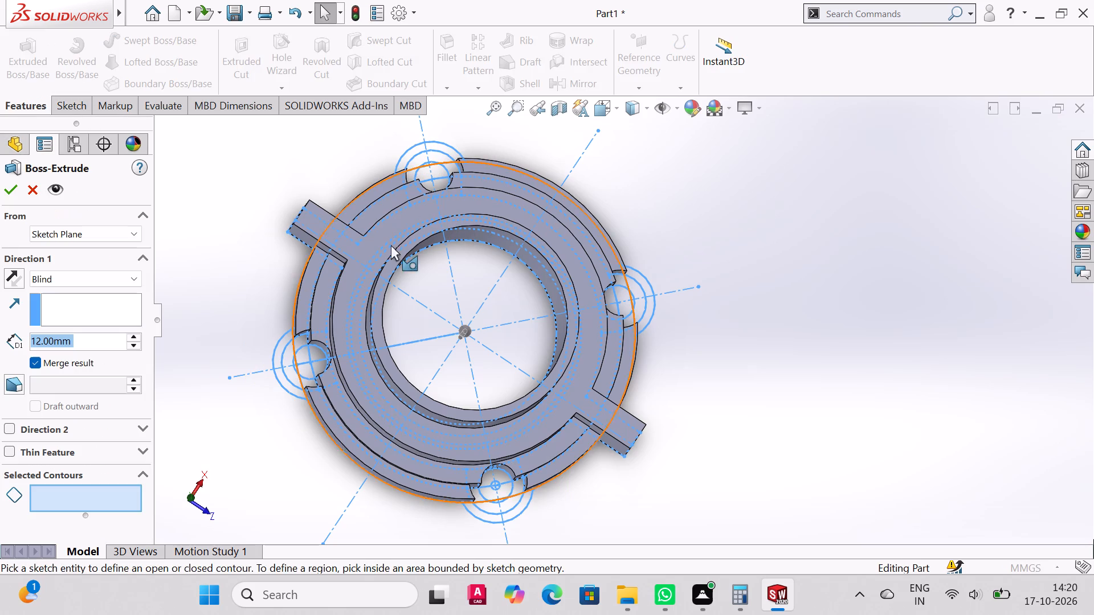
left_click(447, 149)
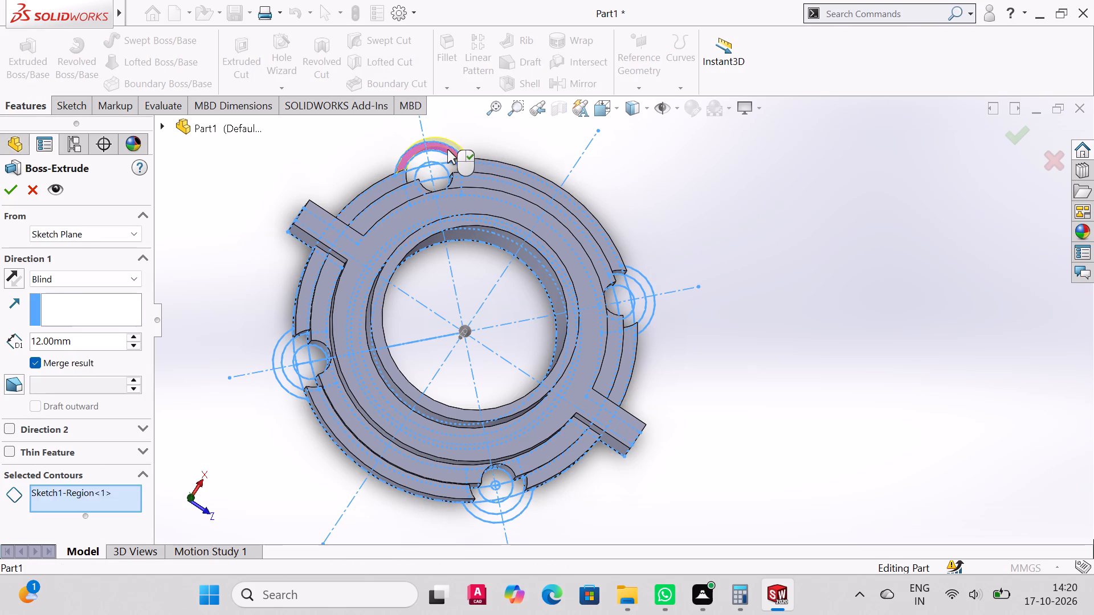
left_click(285, 382)
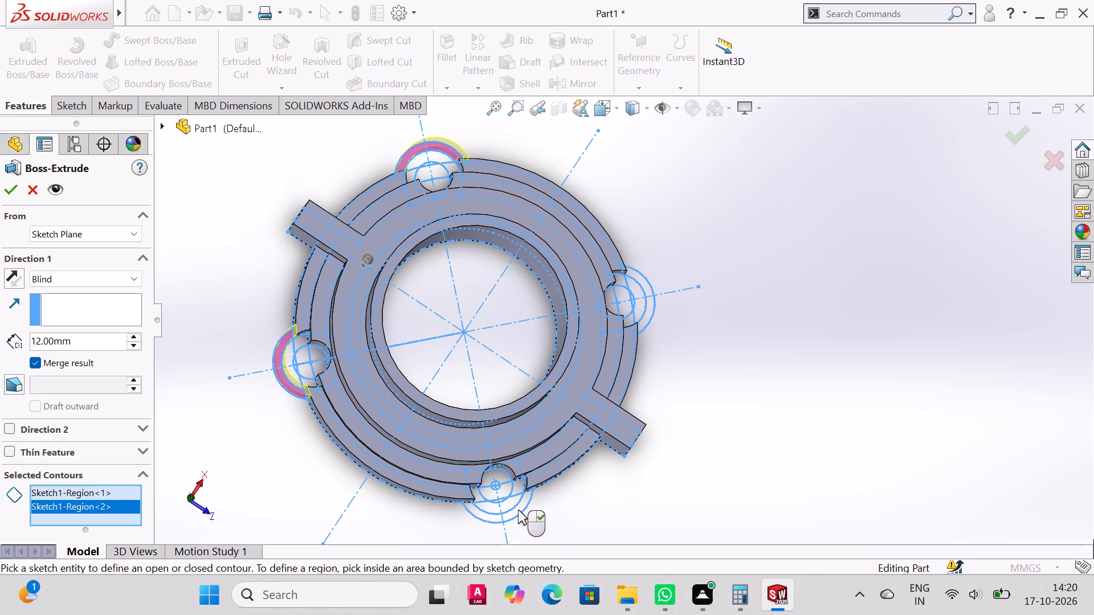
left_click(518, 510)
left_click(648, 316)
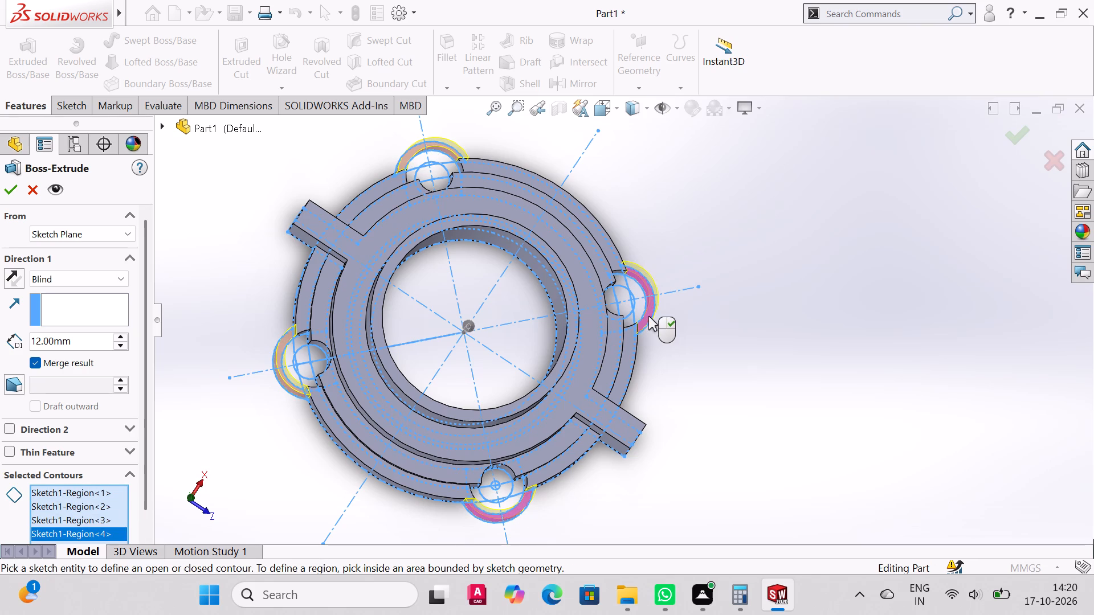
left_click_drag(91, 340, 0, 379)
type("10")
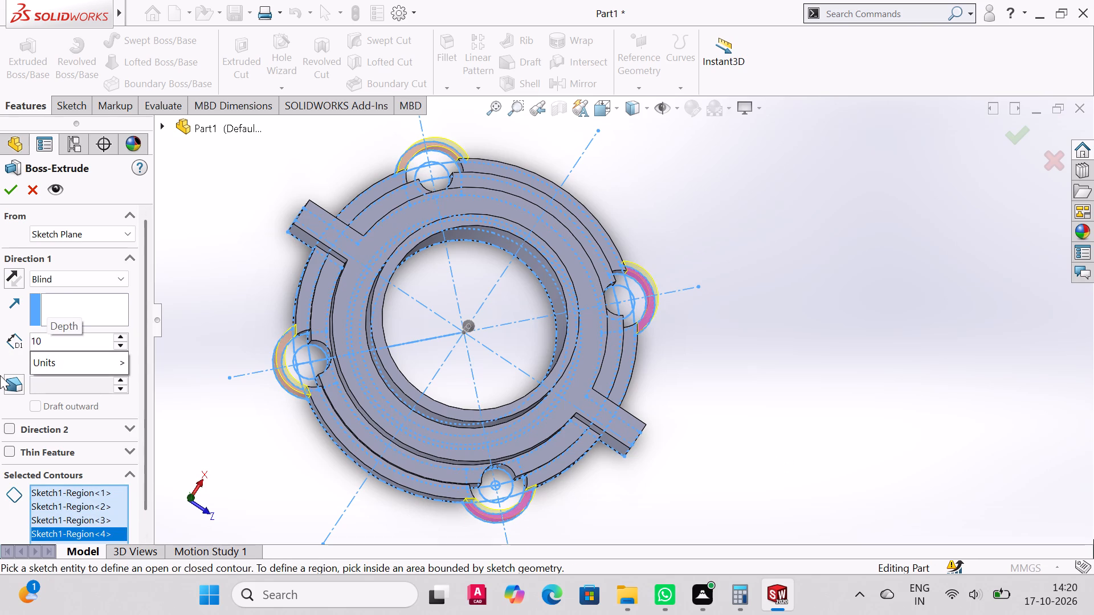
key("Return")
scroll(0, 375, "up", 1)
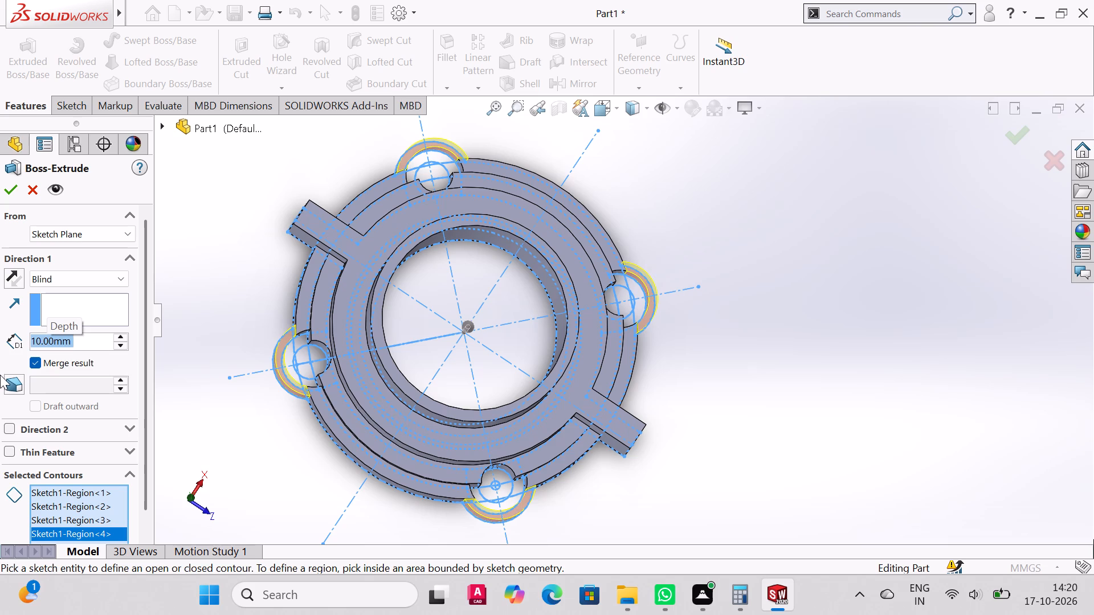
left_click(7, 197)
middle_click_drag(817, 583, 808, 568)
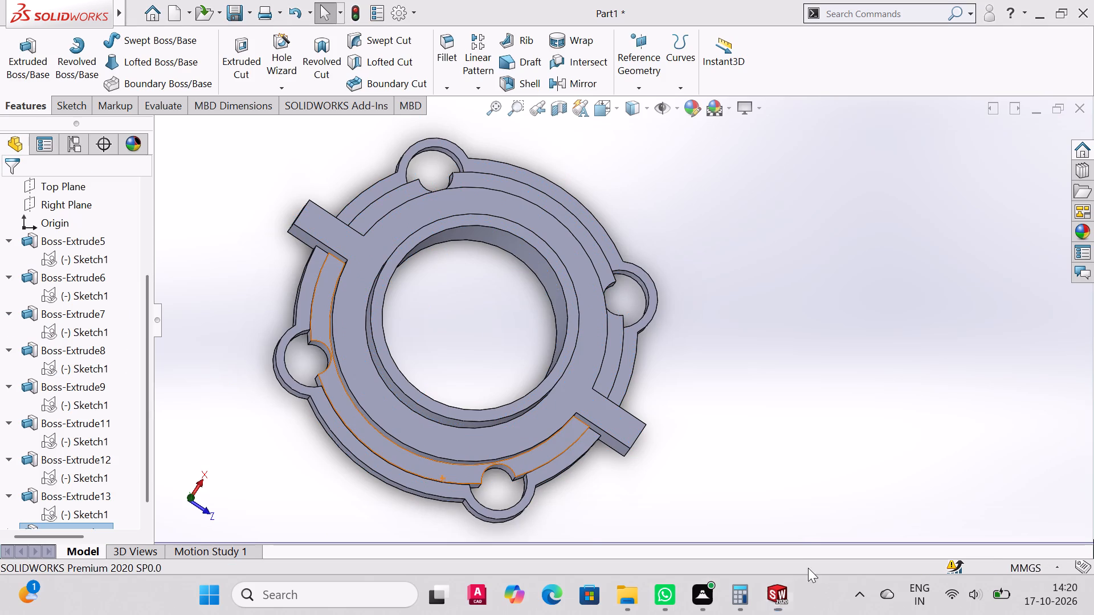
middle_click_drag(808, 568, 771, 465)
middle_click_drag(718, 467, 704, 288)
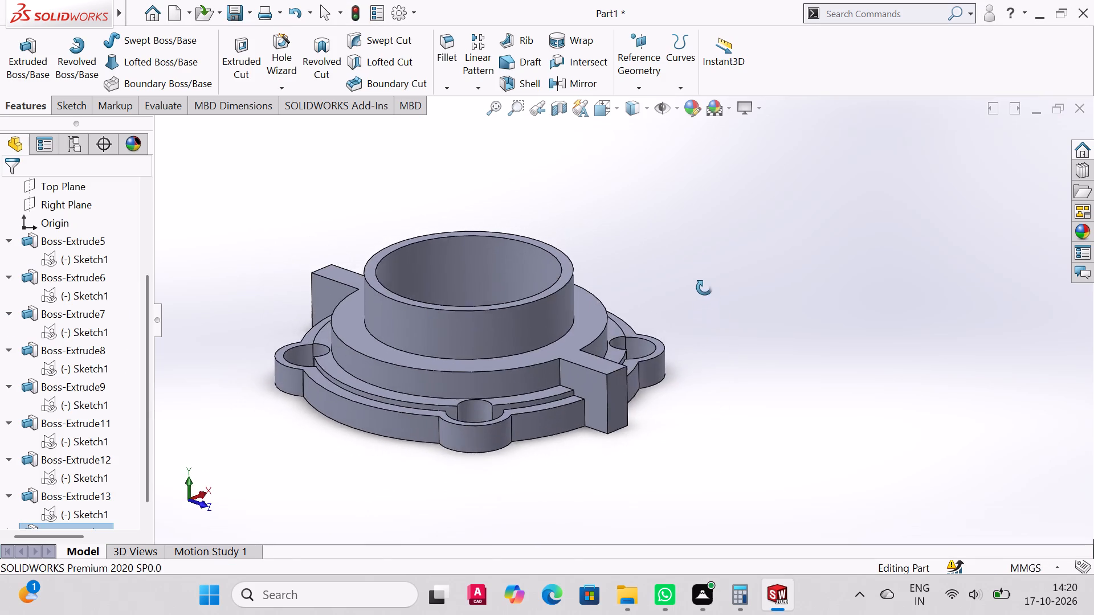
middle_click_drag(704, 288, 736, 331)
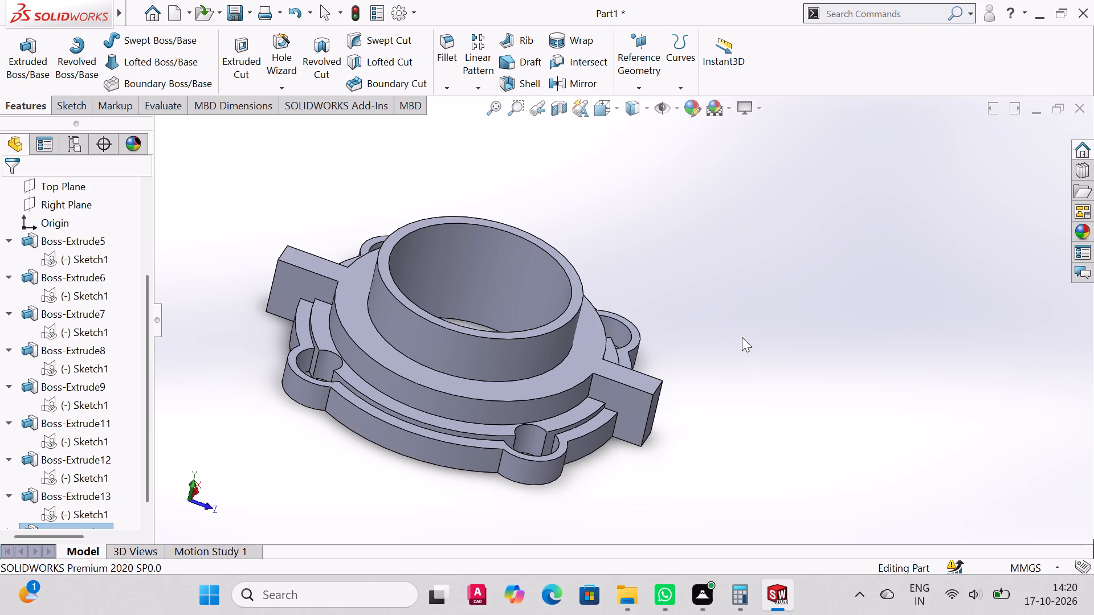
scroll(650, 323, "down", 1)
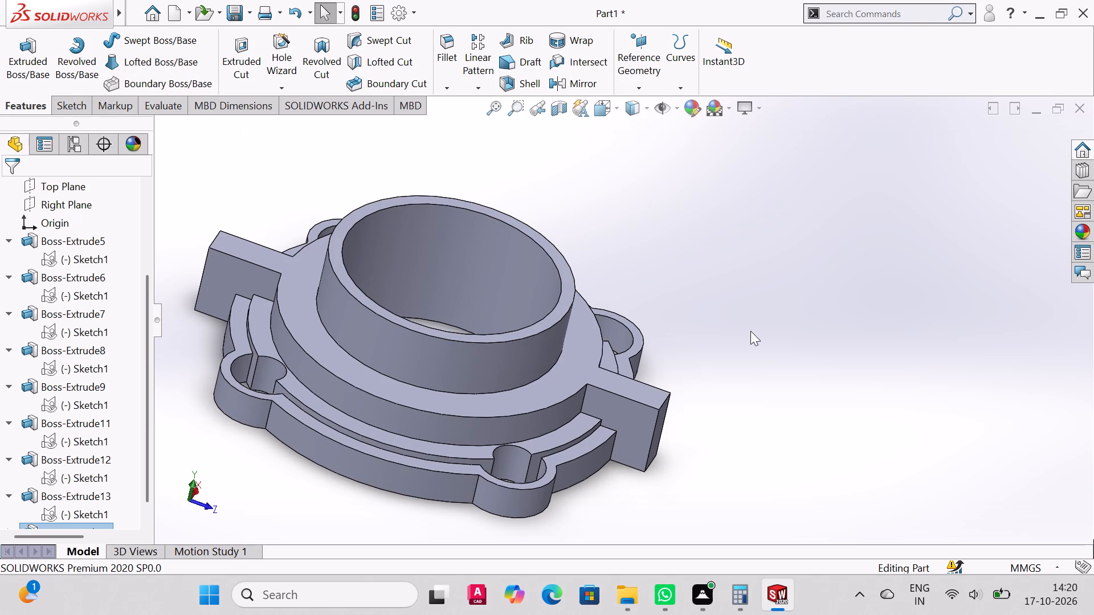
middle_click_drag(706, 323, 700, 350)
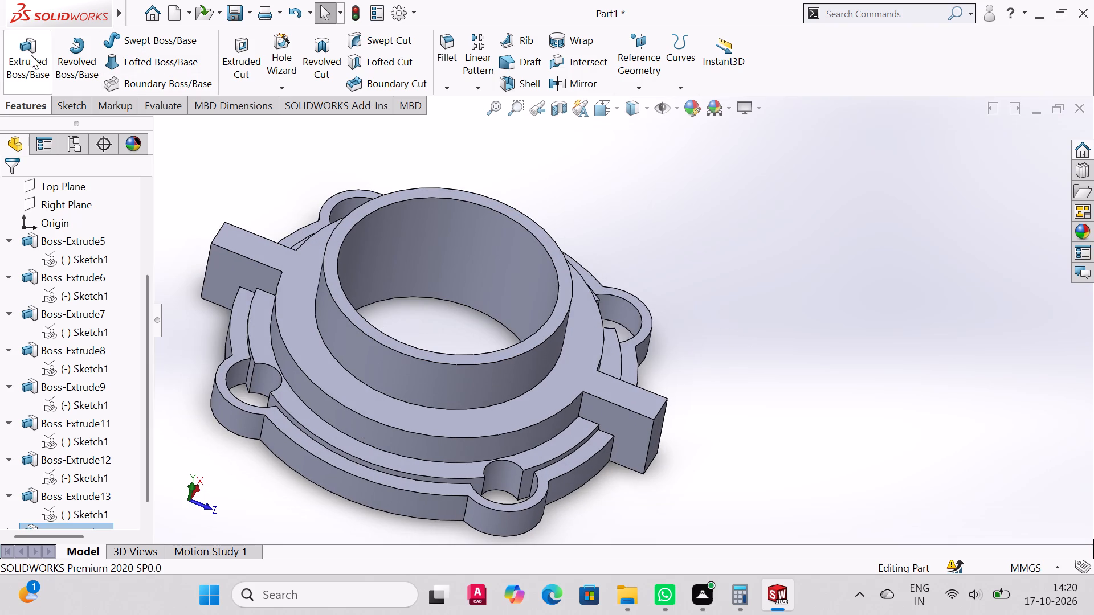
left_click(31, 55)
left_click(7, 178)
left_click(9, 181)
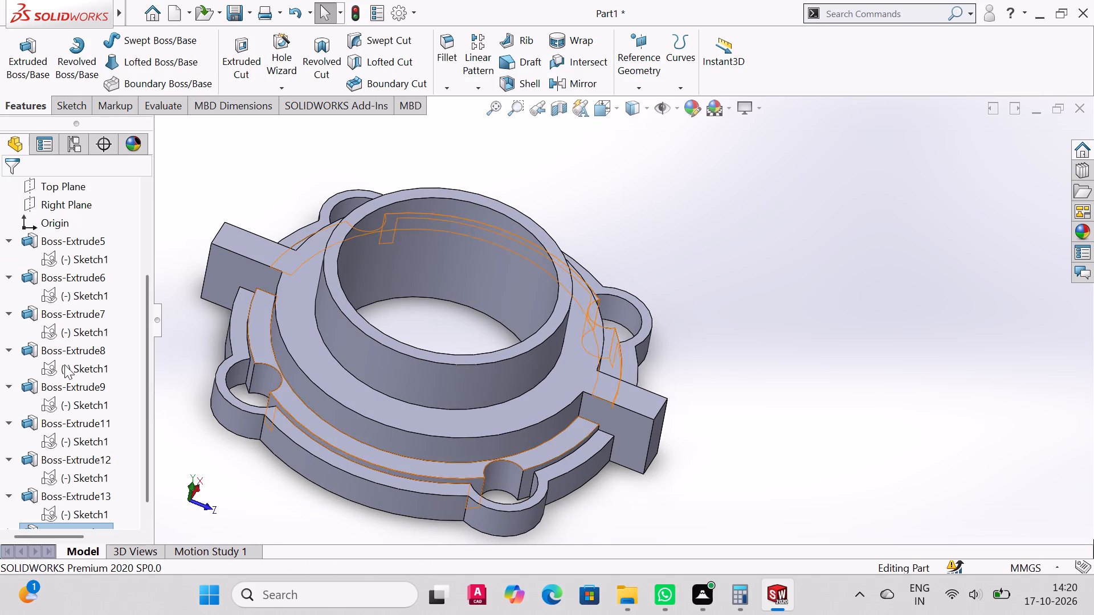
Extrude Sketch1's half-ring regions between each of the four bolt holes and its outer boss band 22 mm, blind and merged with the body.
scroll(81, 421, "down", 4)
left_click(4, 512)
left_click(44, 519)
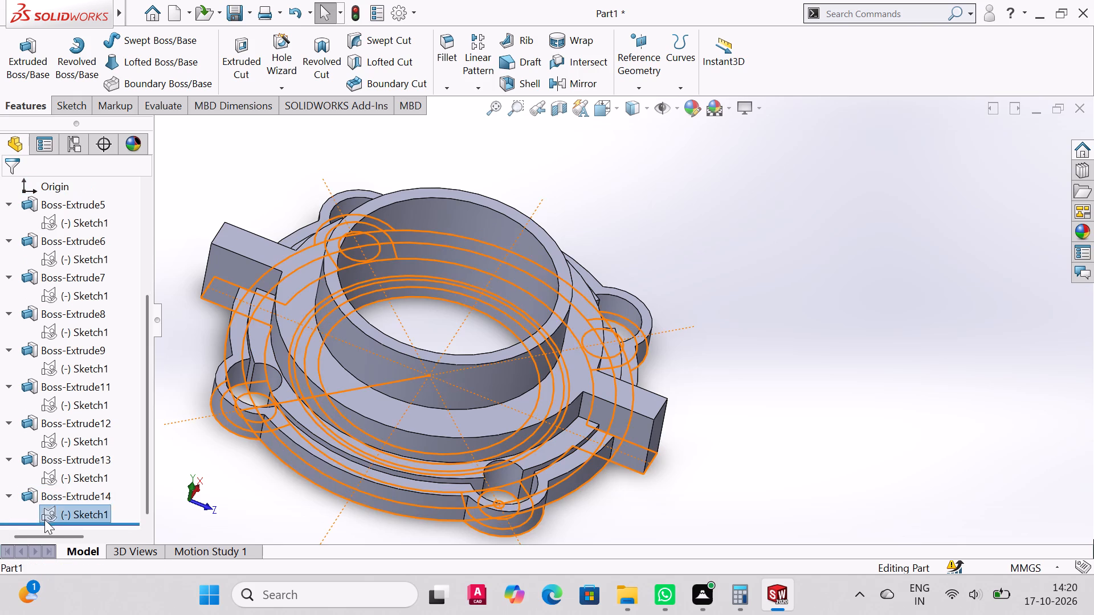
middle_click_drag(470, 329, 435, 416)
left_click(28, 55)
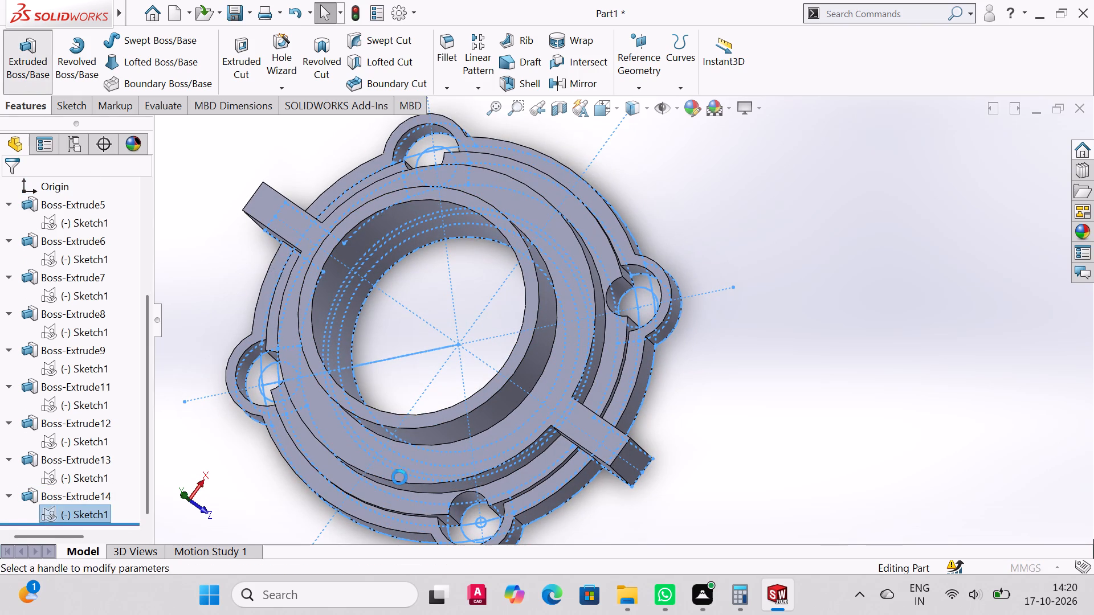
middle_click_drag(543, 468, 548, 493)
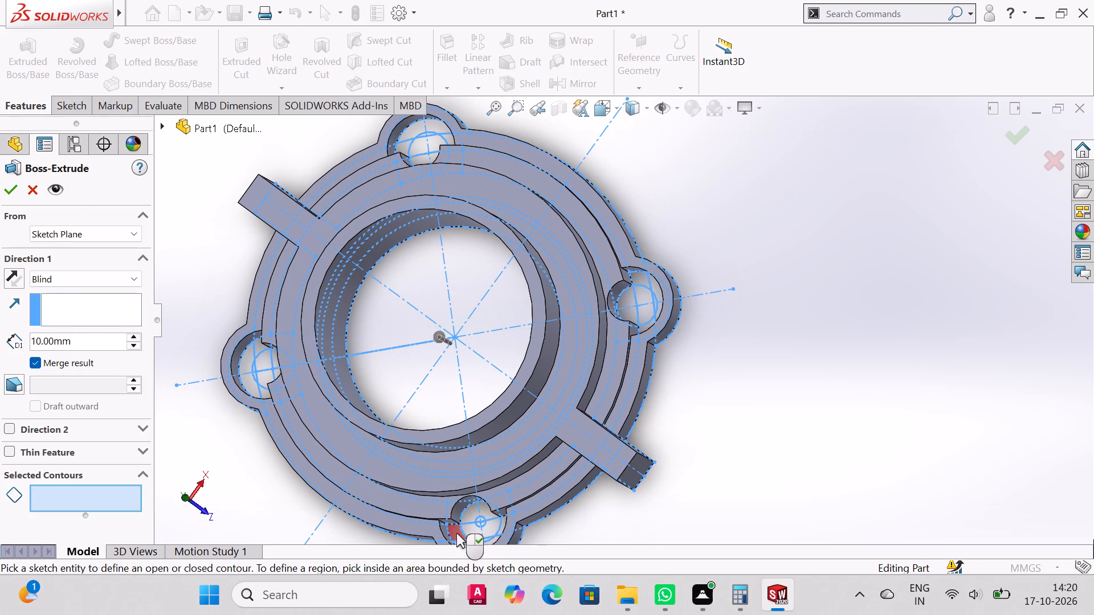
left_click(454, 534)
middle_click_drag(524, 474, 534, 490)
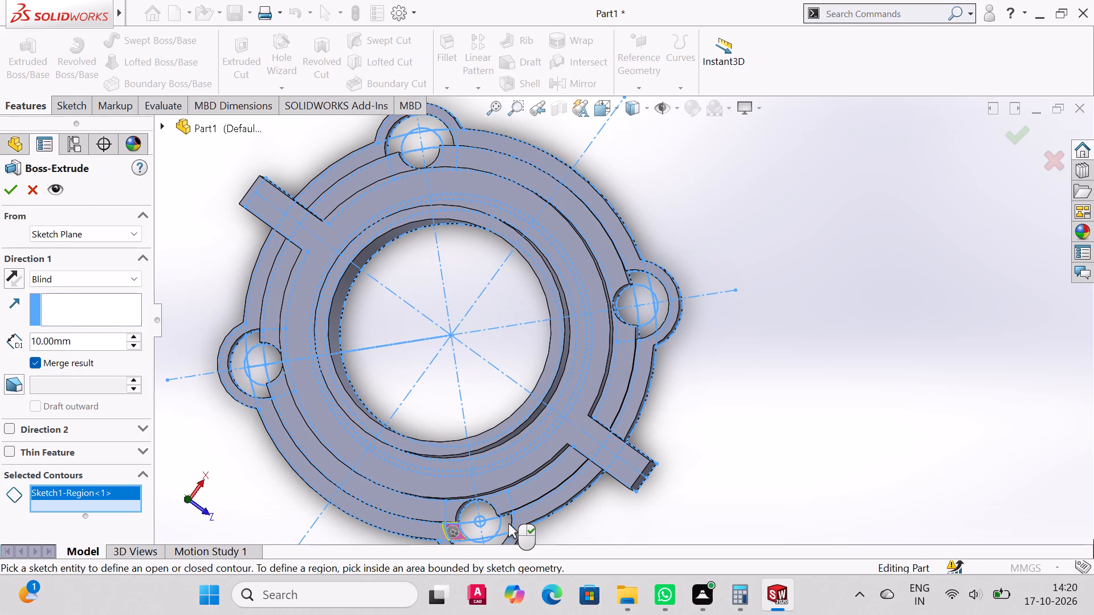
left_click(504, 523)
scroll(547, 429, "up", 1)
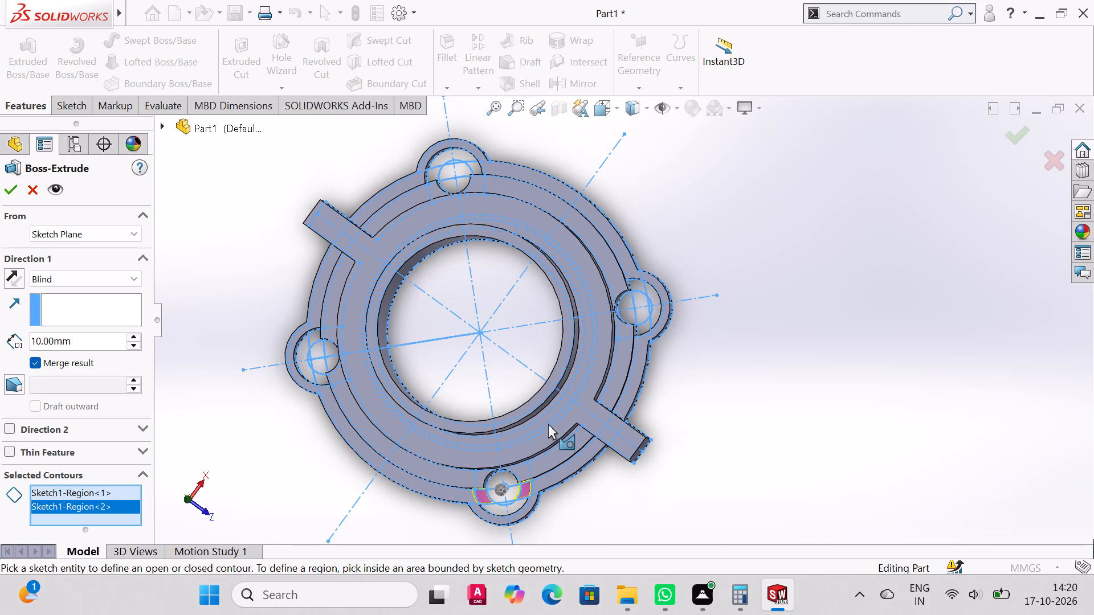
scroll(548, 424, "down", 1)
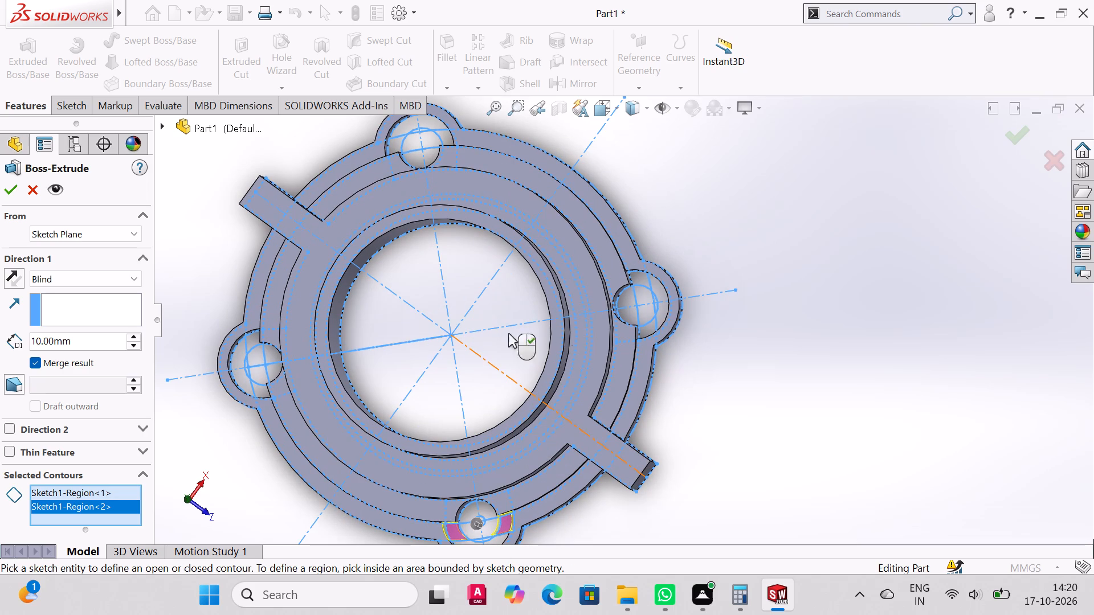
left_click(662, 317)
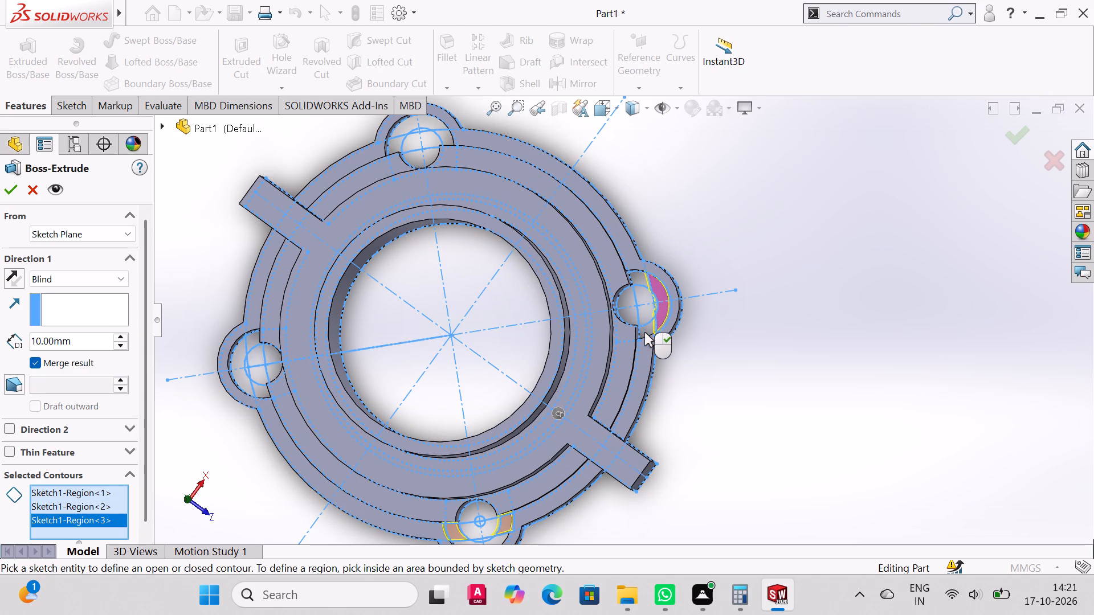
left_click(644, 332)
left_click(638, 276)
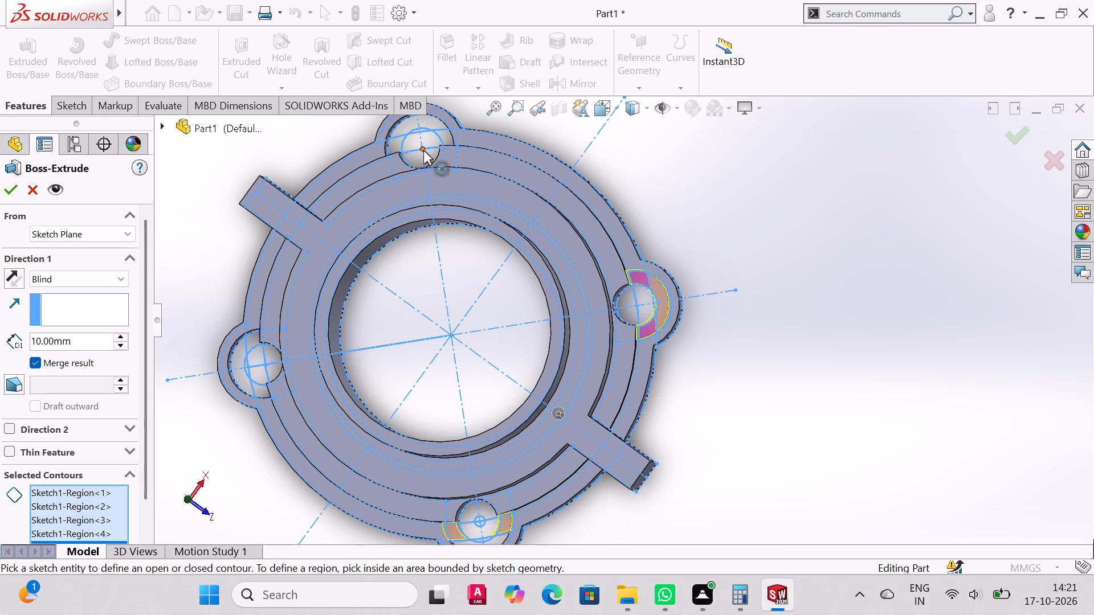
left_click(446, 136)
left_click(398, 142)
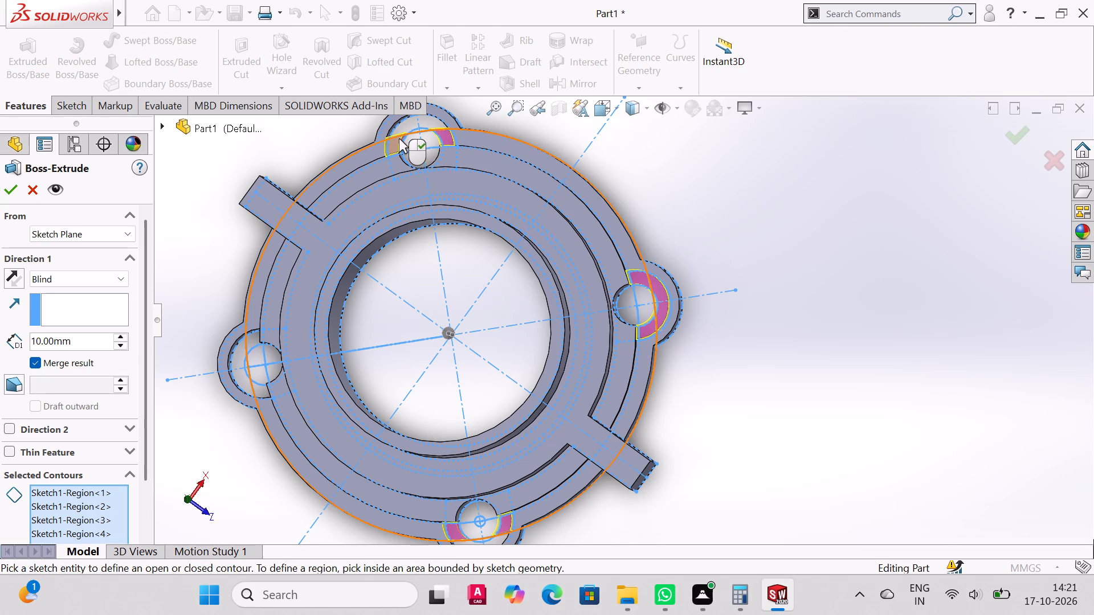
left_click(403, 127)
left_click(246, 384)
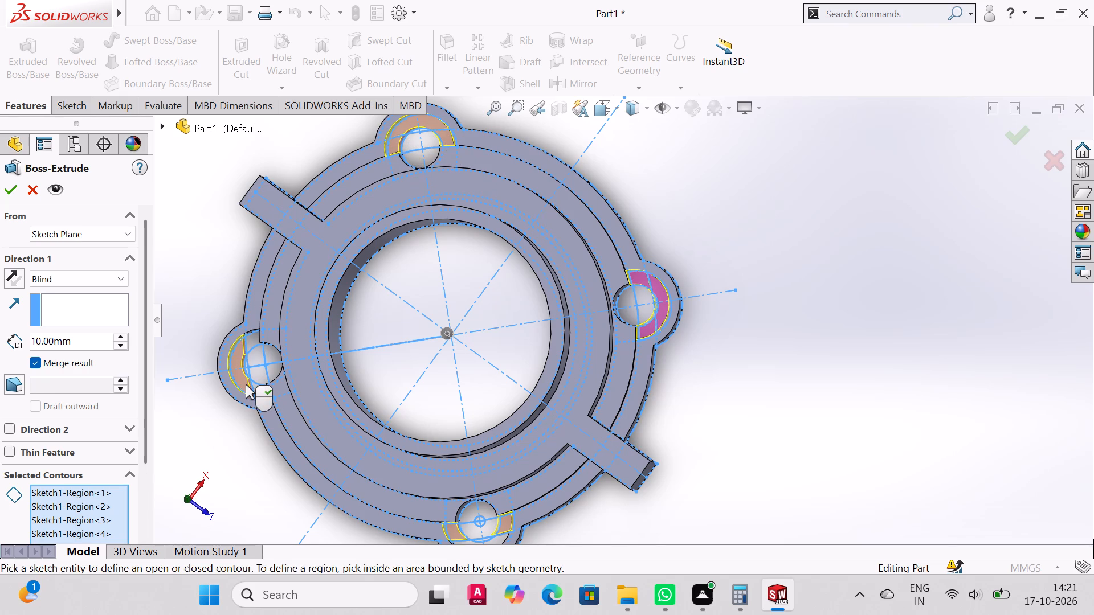
left_click(264, 396)
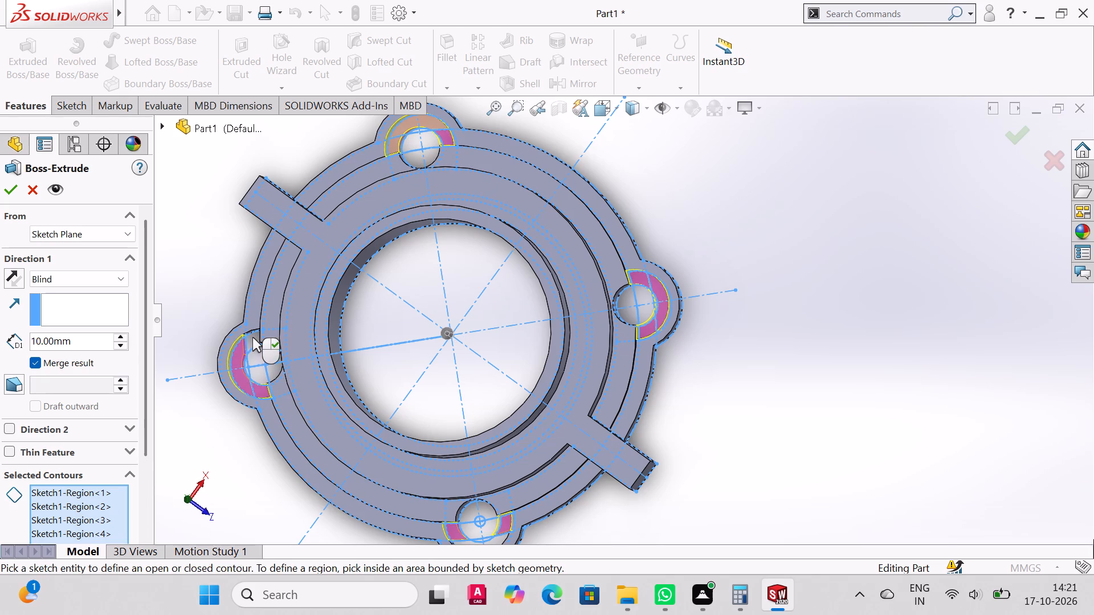
left_click(254, 341)
scroll(561, 290, "down", 2)
scroll(556, 315, "up", 4)
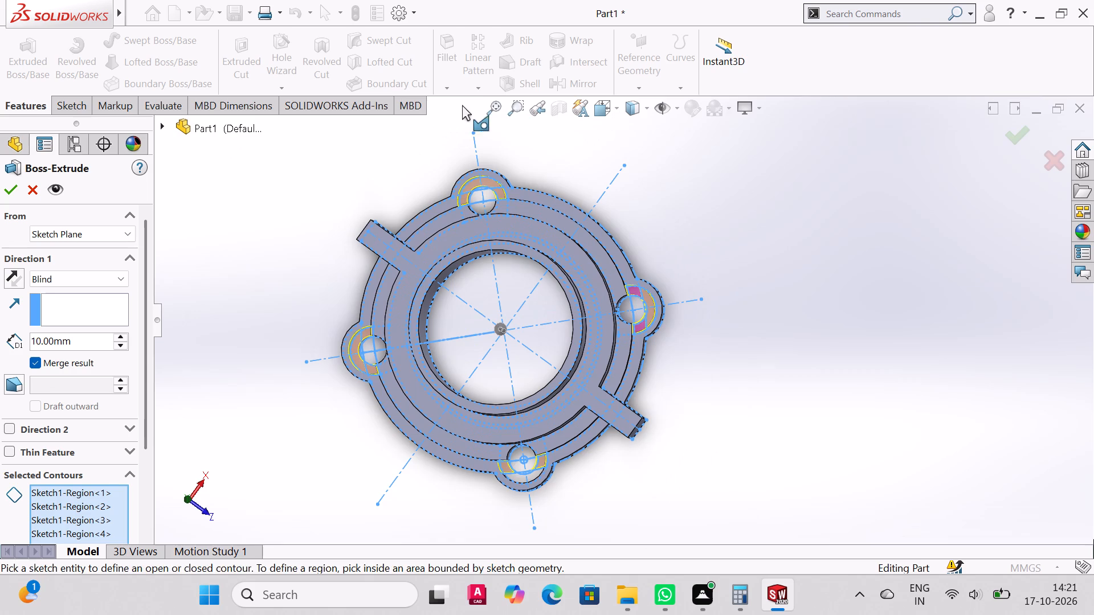
left_click(512, 108)
left_click_drag(470, 449, 653, 532)
left_click(516, 111)
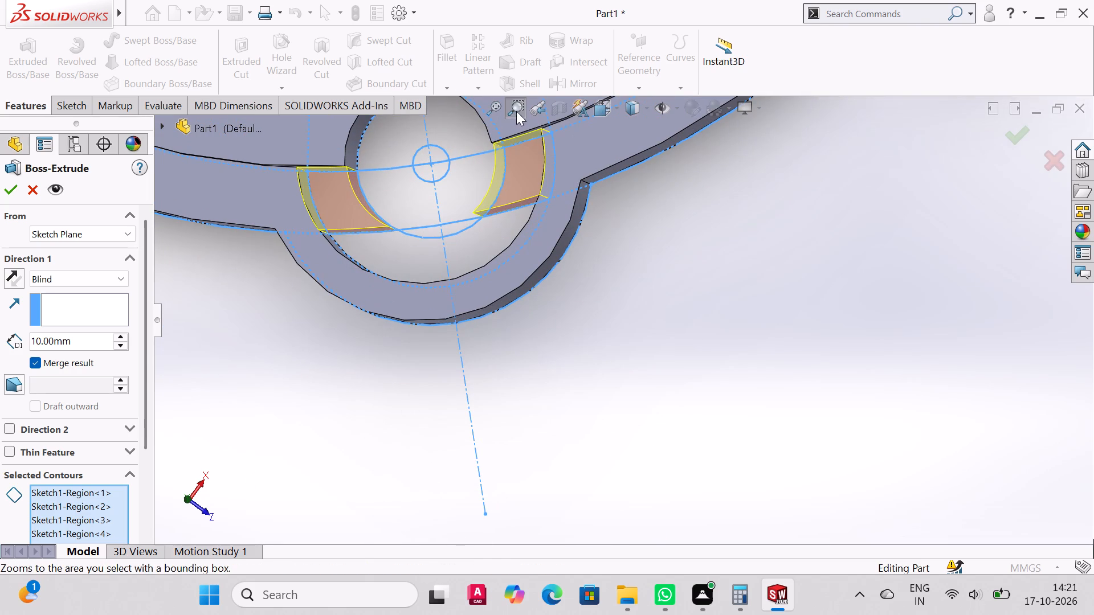
left_click(390, 257)
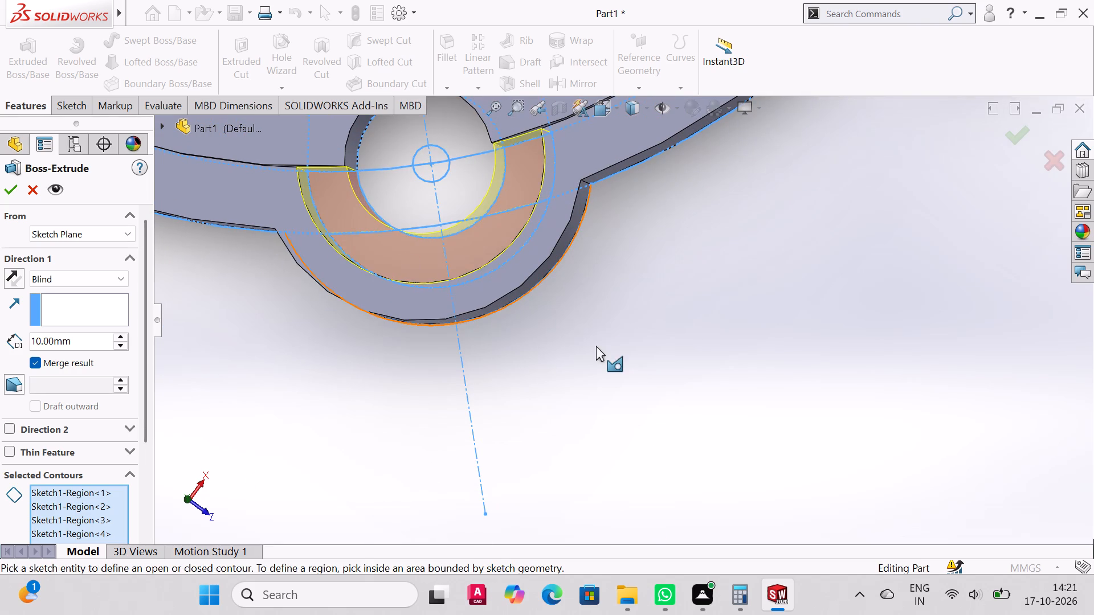
middle_click_drag(596, 302, 595, 277)
left_click_drag(90, 346, 0, 363)
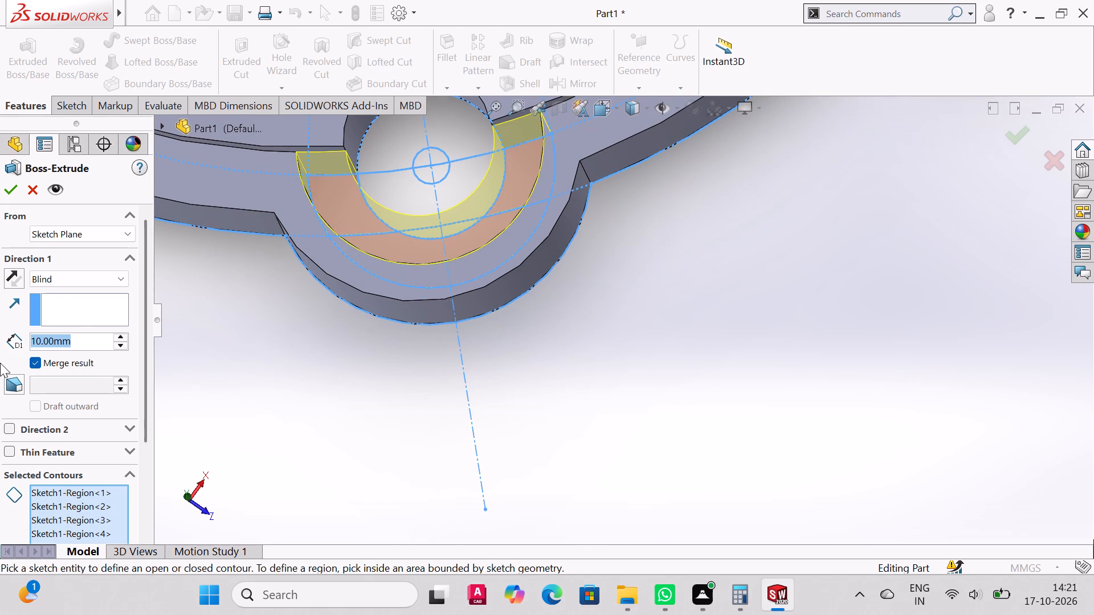
type("22")
left_click(9, 191)
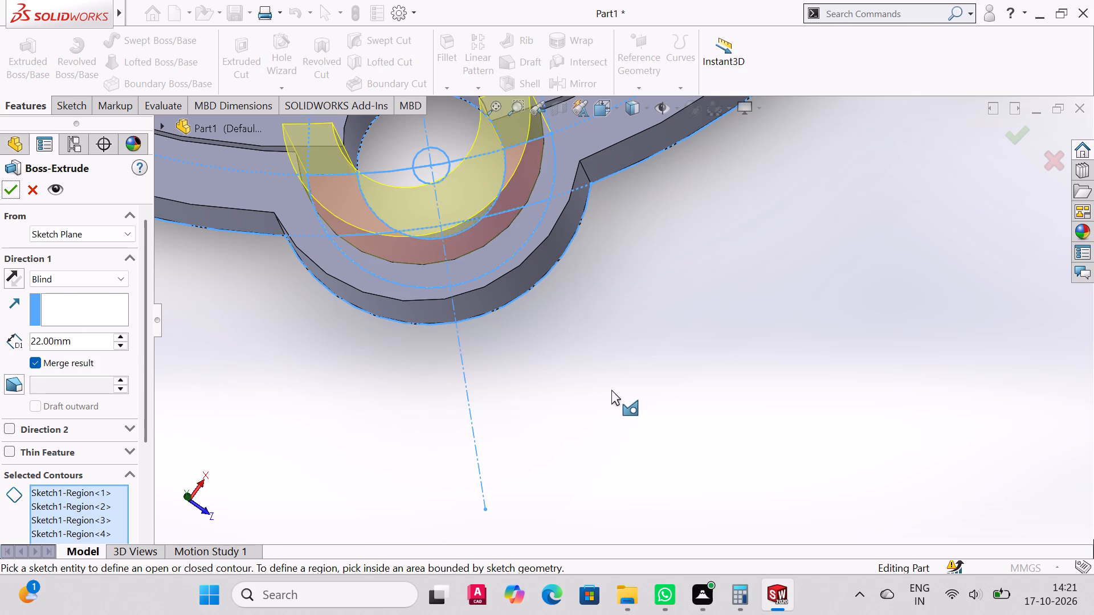
middle_click_drag(611, 384, 617, 338)
left_click(4, 191)
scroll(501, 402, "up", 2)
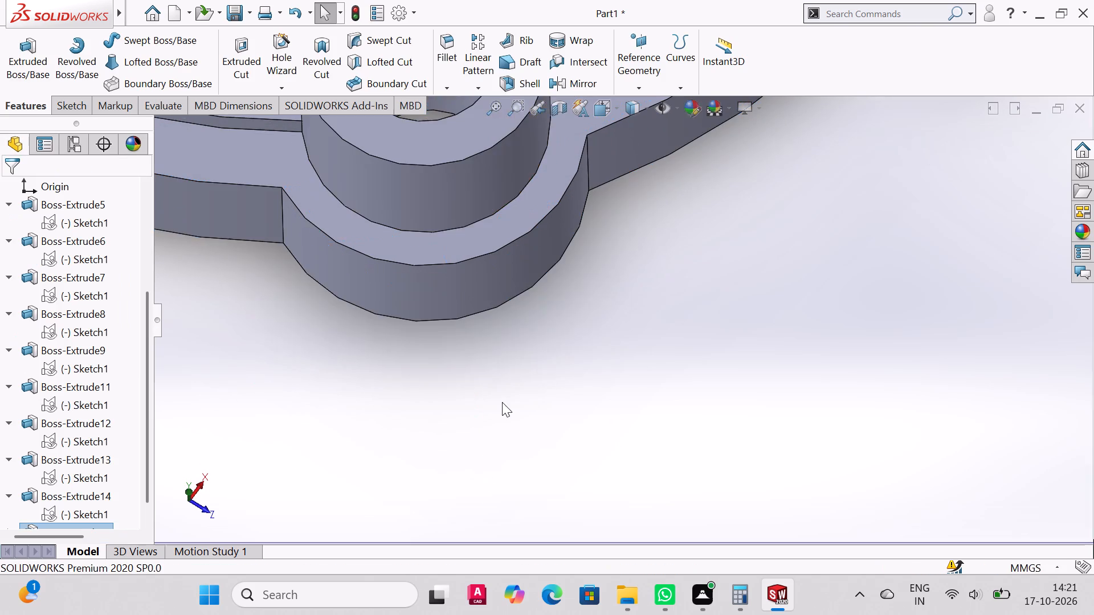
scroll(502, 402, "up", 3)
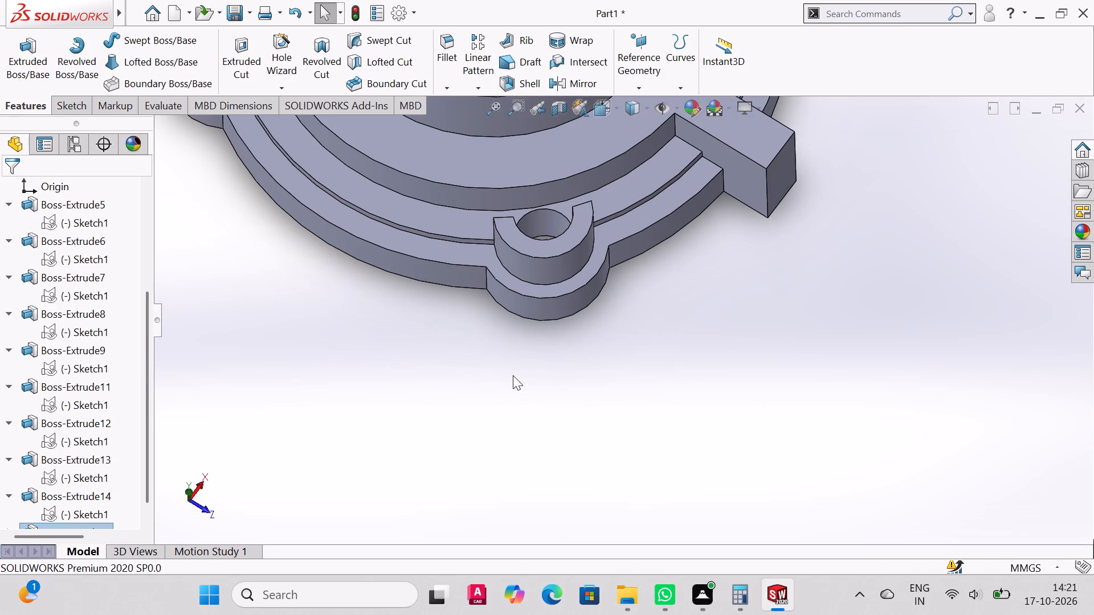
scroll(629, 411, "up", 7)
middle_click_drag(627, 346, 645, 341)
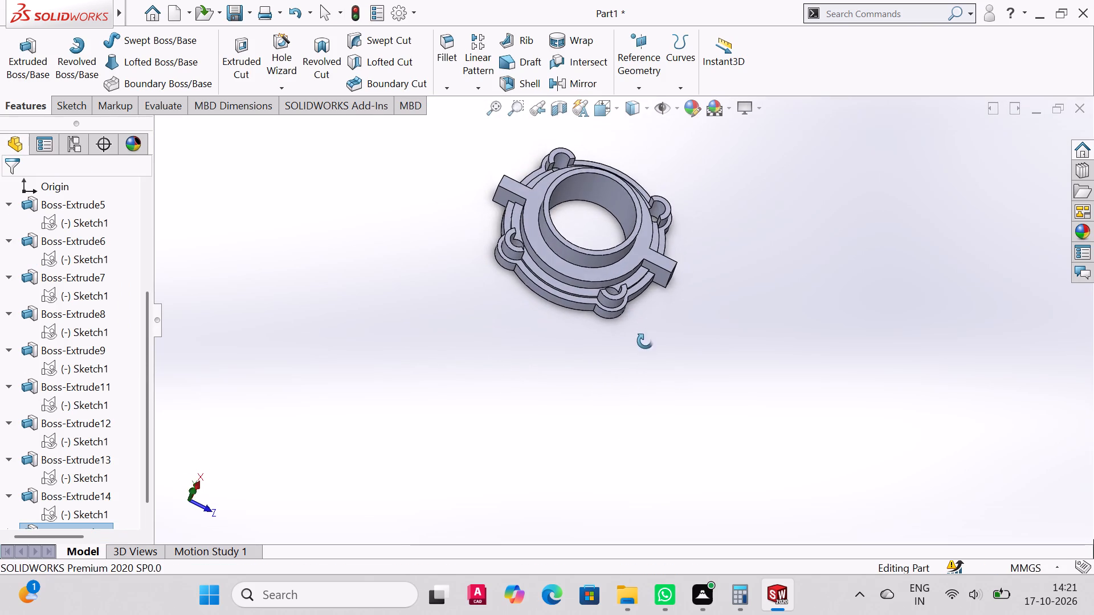
Set the blind depth of Boss-Extrude13, the inner regions at three of the bolt bosses, to 22 mm.
middle_click_drag(645, 341, 643, 347)
left_click(31, 491)
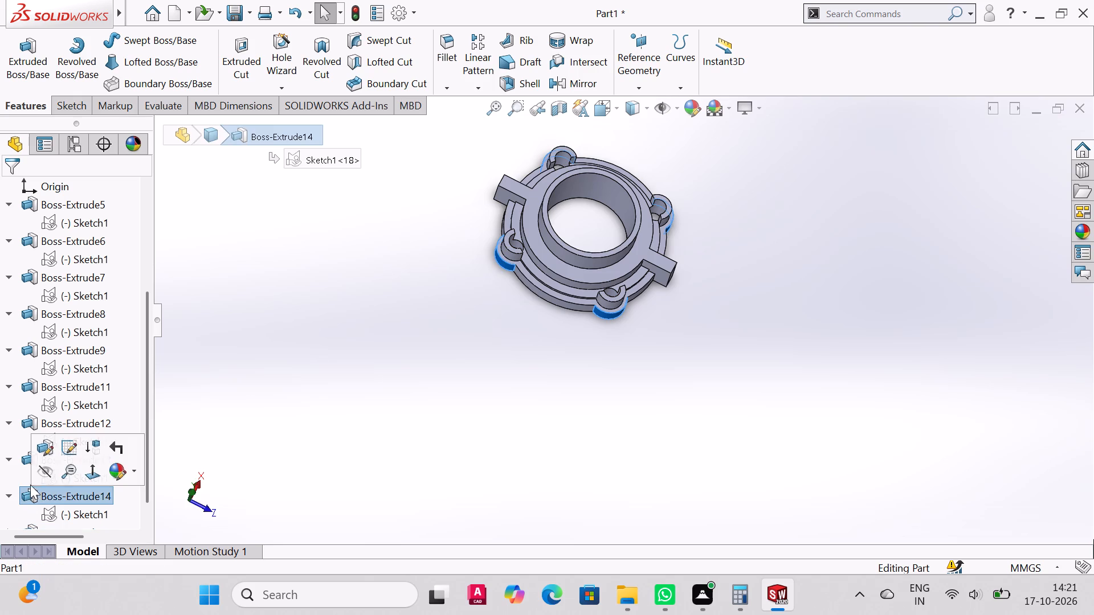
left_click(26, 460)
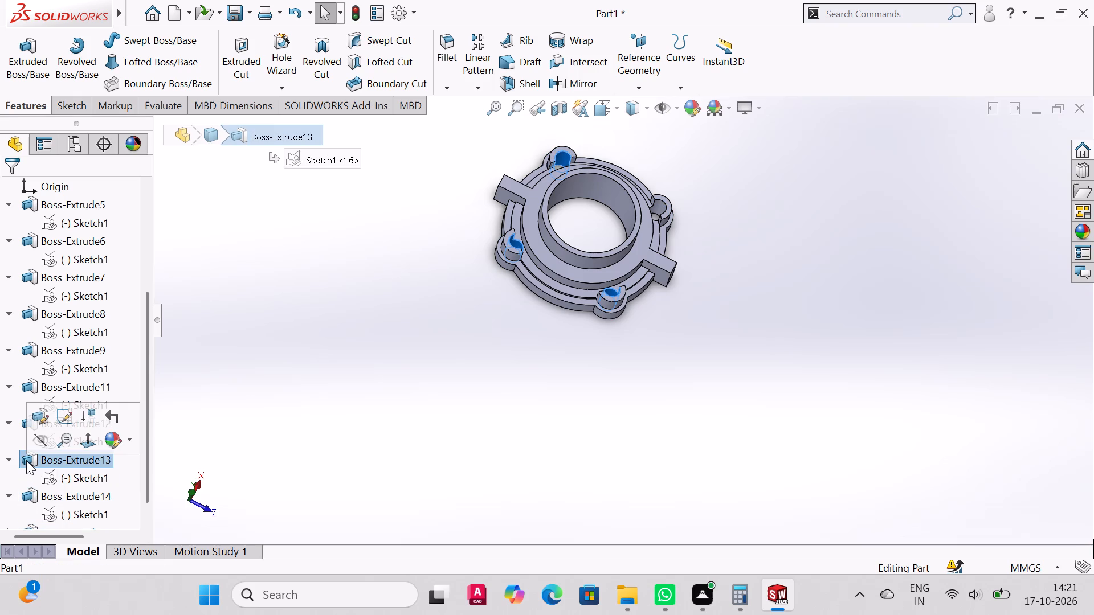
left_click(40, 411)
middle_click_drag(686, 314, 695, 377)
left_click_drag(88, 341, 0, 347)
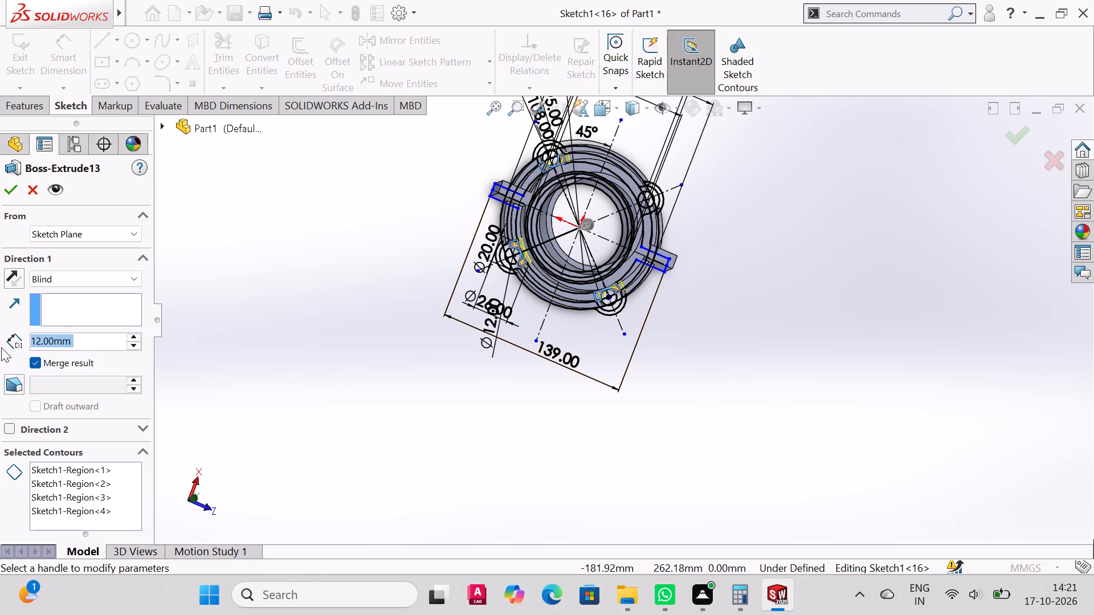
type("22")
key("Return")
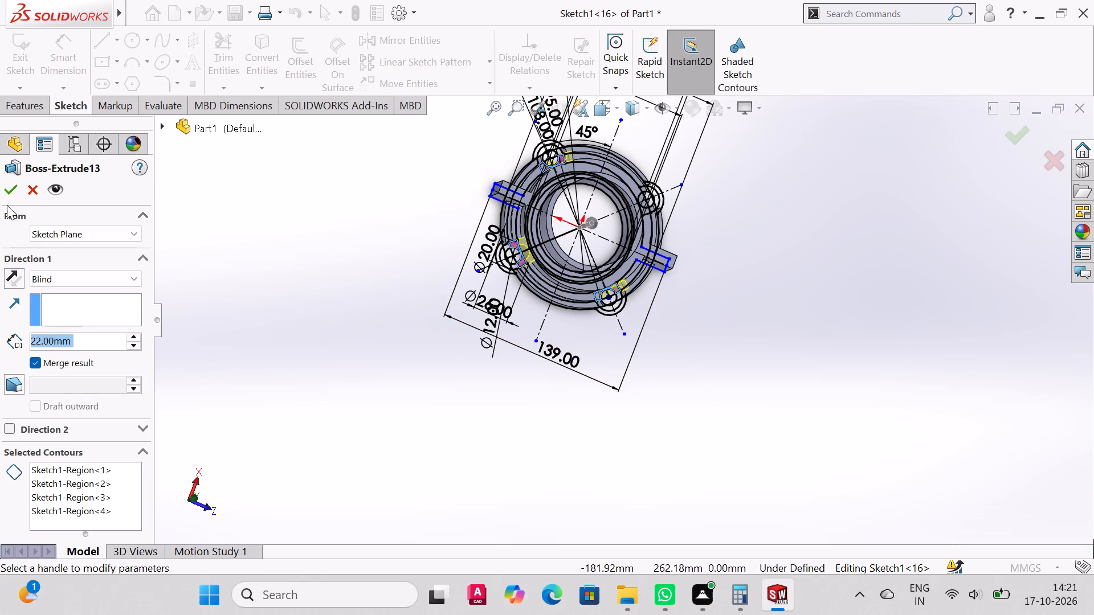
left_click(6, 194)
middle_click_drag(699, 424, 680, 282)
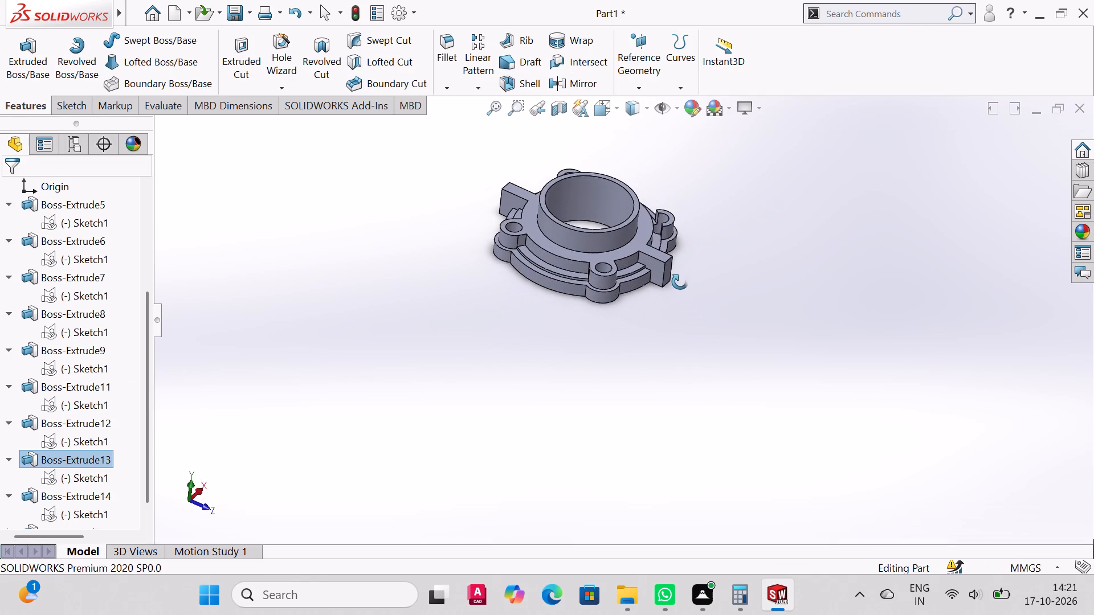
middle_click_drag(680, 282, 692, 302)
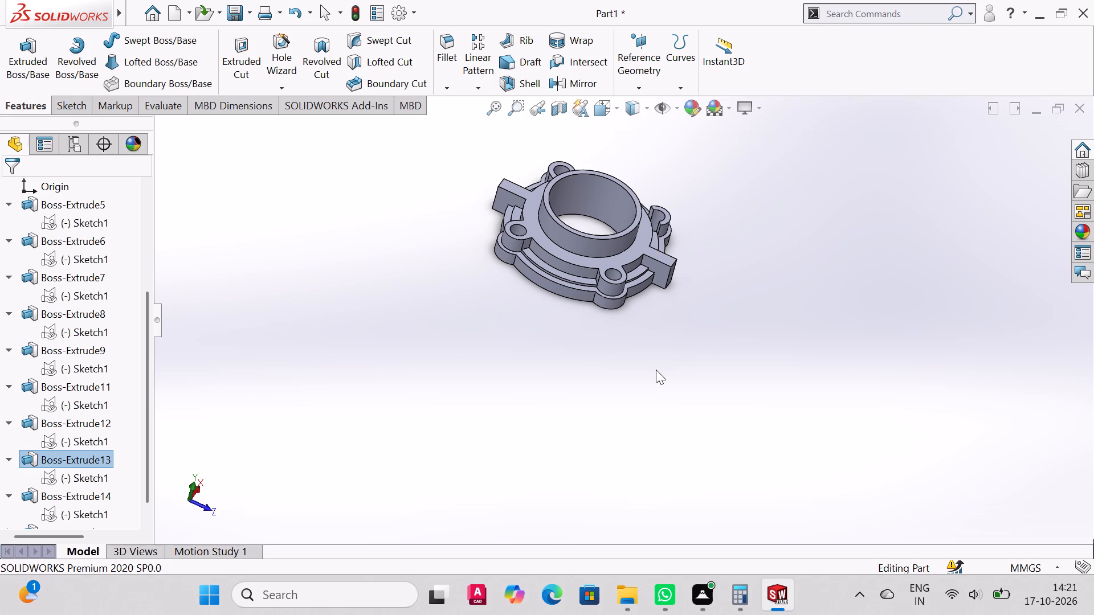
Expand Boss-Extrude15 in the feature tree to reach its shared Sketch1.
key("ctrl+8")
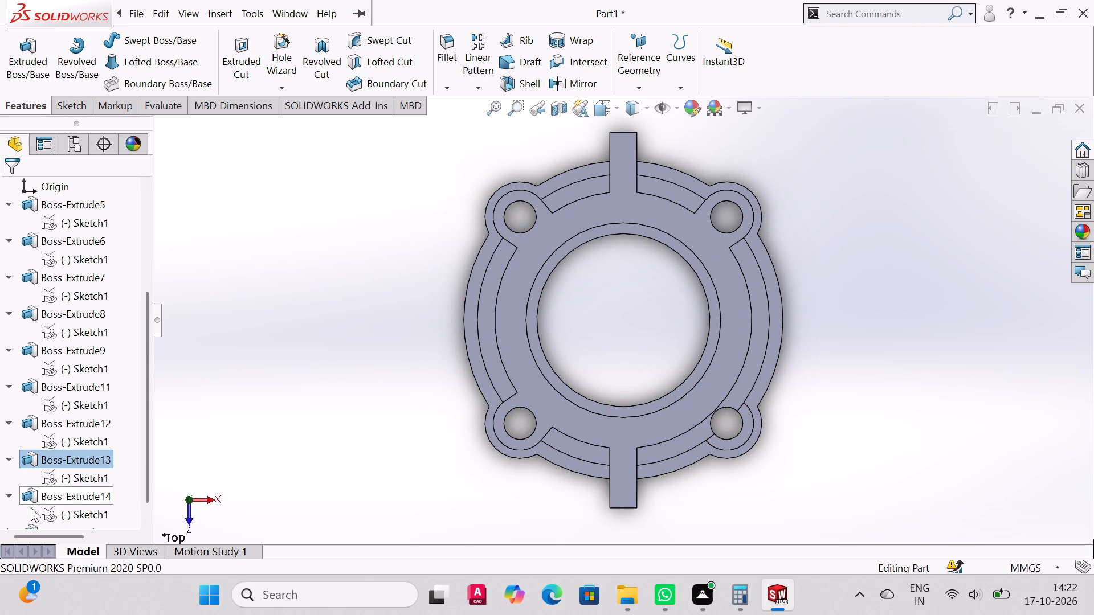
scroll(88, 417, "down", 9)
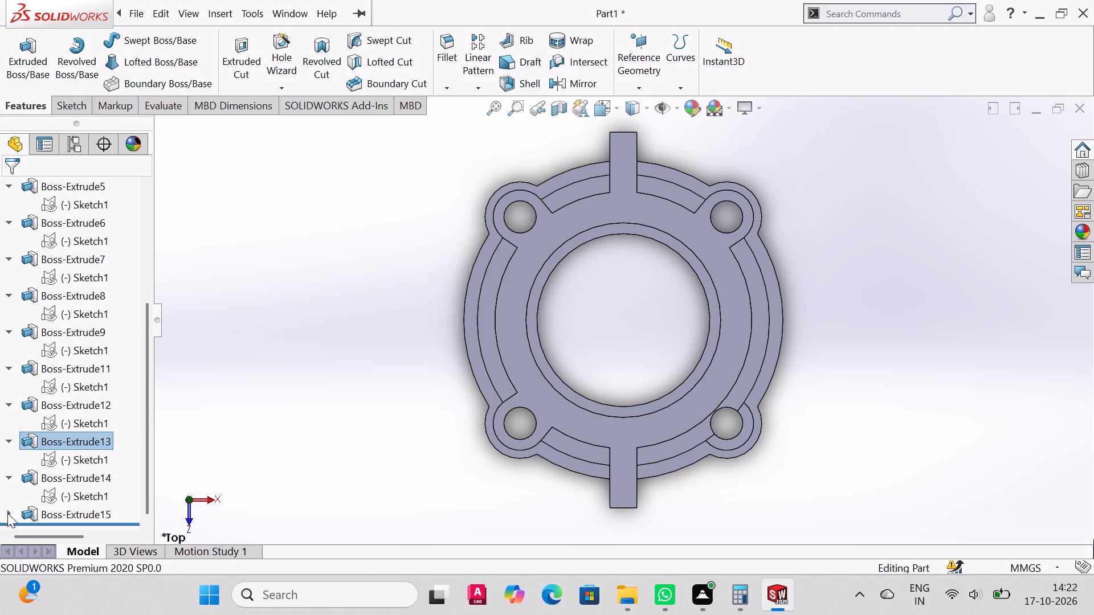
left_click(7, 513)
scroll(142, 370, "down", 4)
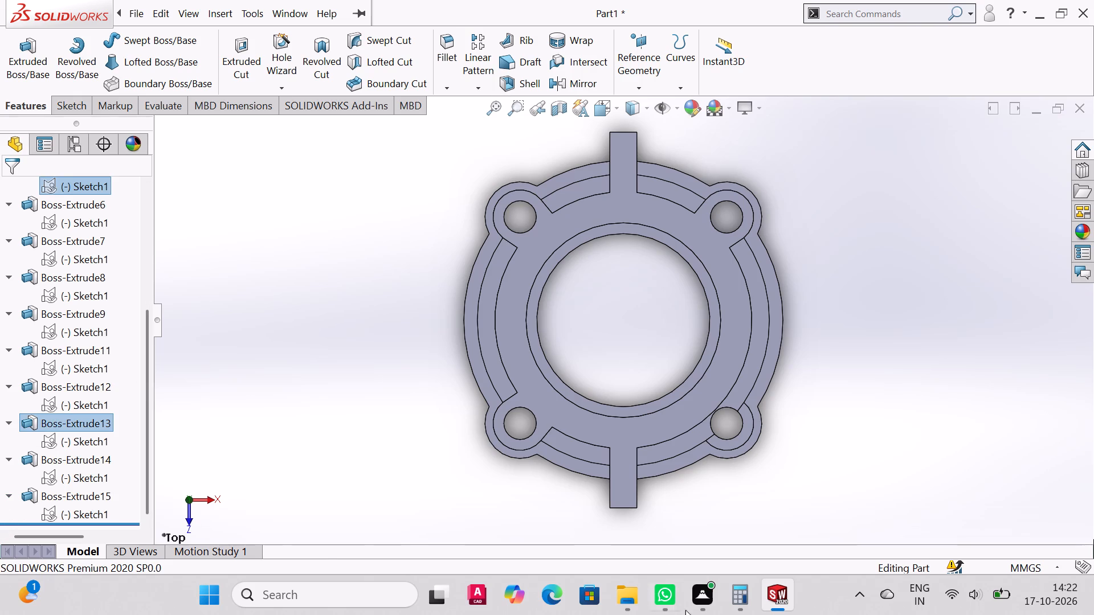
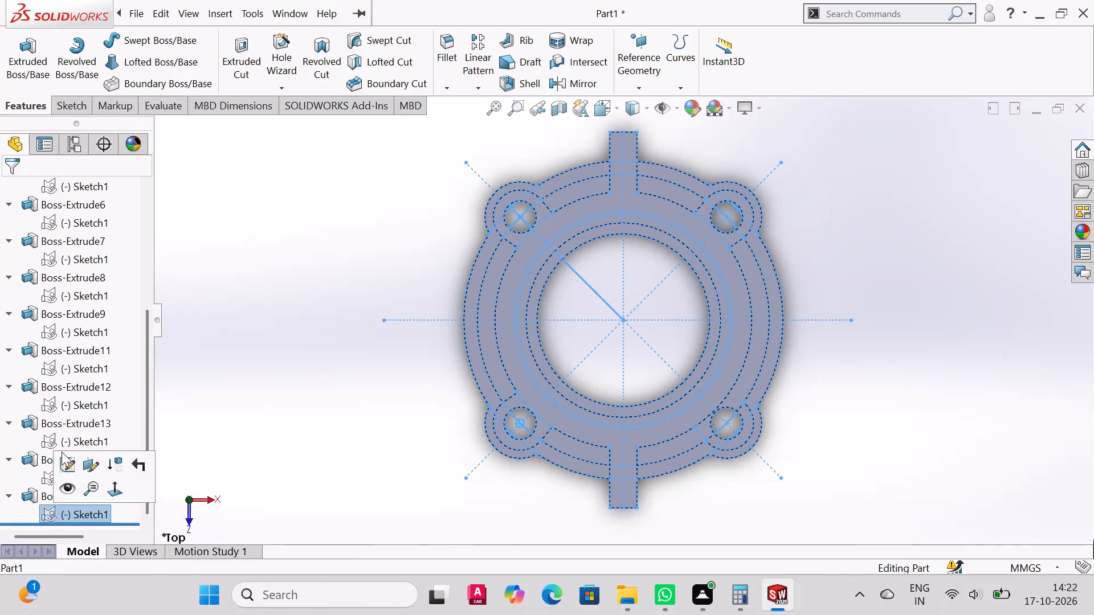
Open the shared Sketch1 under Boss-Extrude15 for editing.
left_click(64, 466)
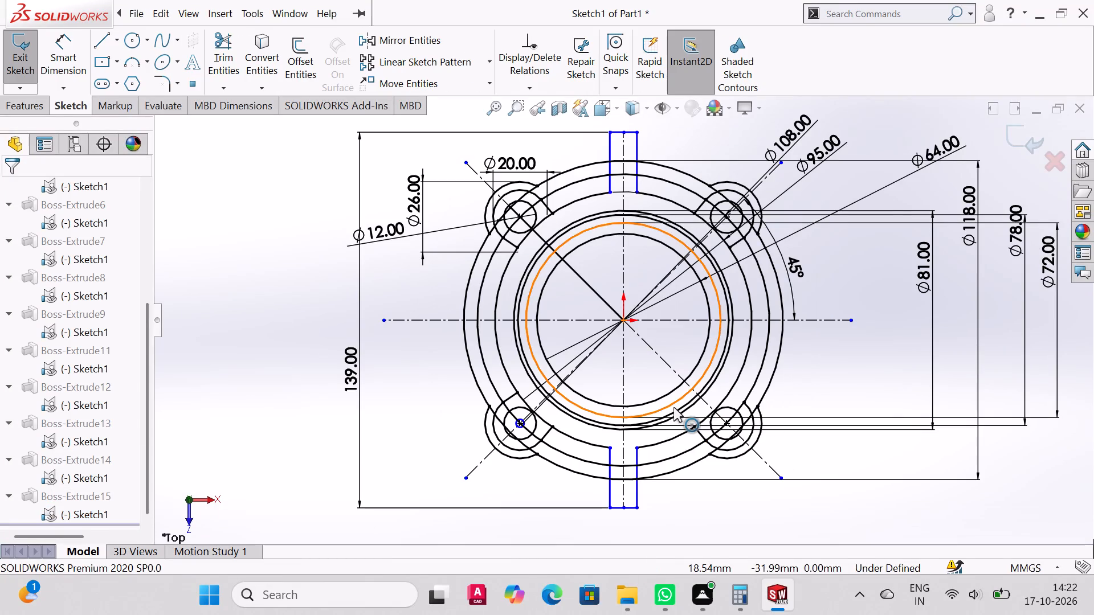
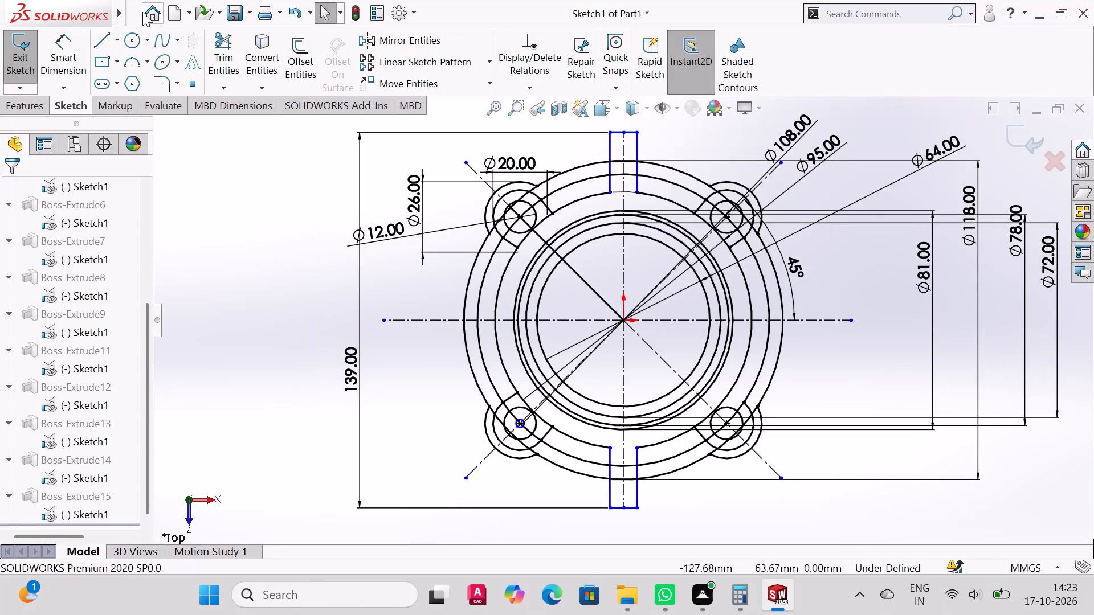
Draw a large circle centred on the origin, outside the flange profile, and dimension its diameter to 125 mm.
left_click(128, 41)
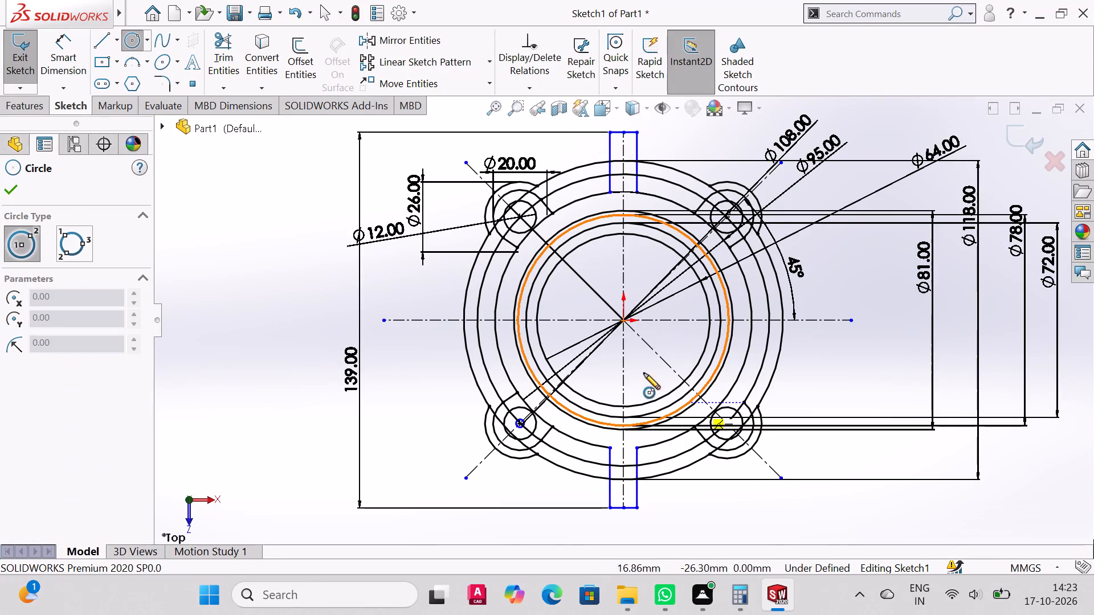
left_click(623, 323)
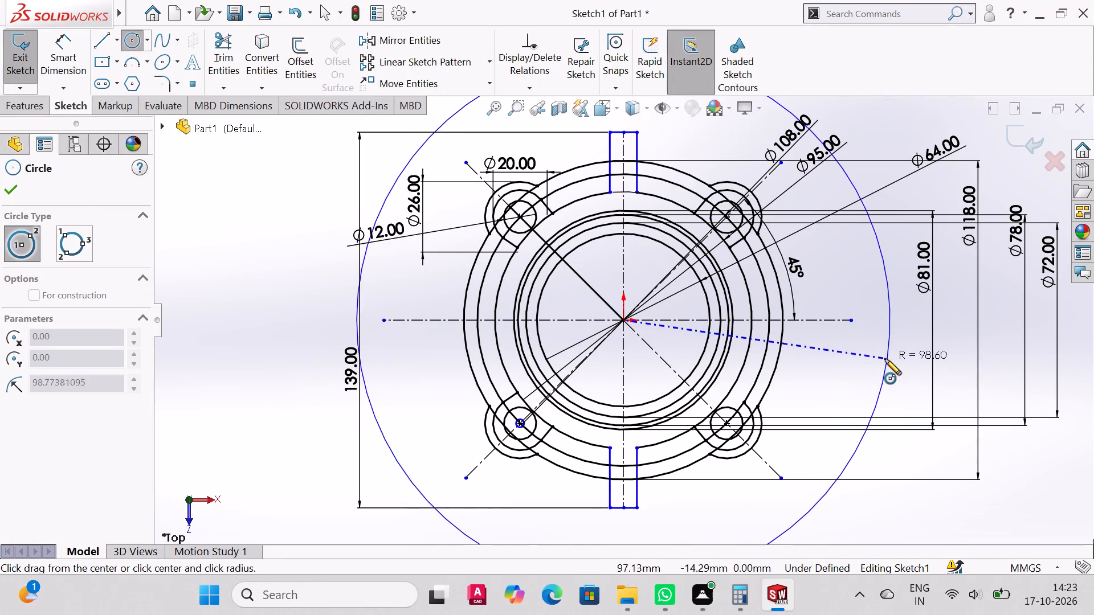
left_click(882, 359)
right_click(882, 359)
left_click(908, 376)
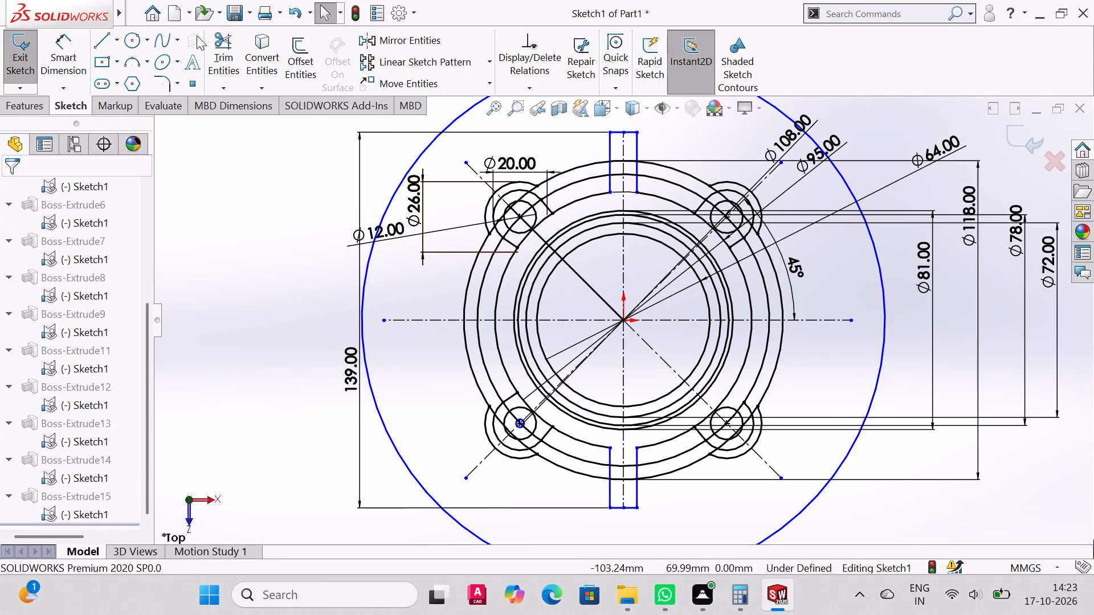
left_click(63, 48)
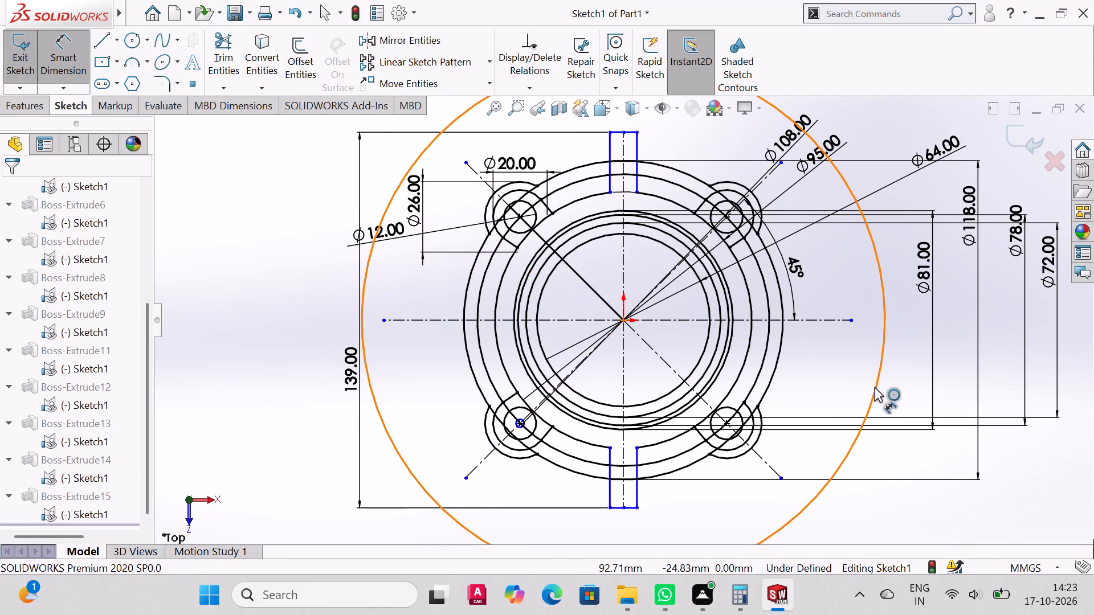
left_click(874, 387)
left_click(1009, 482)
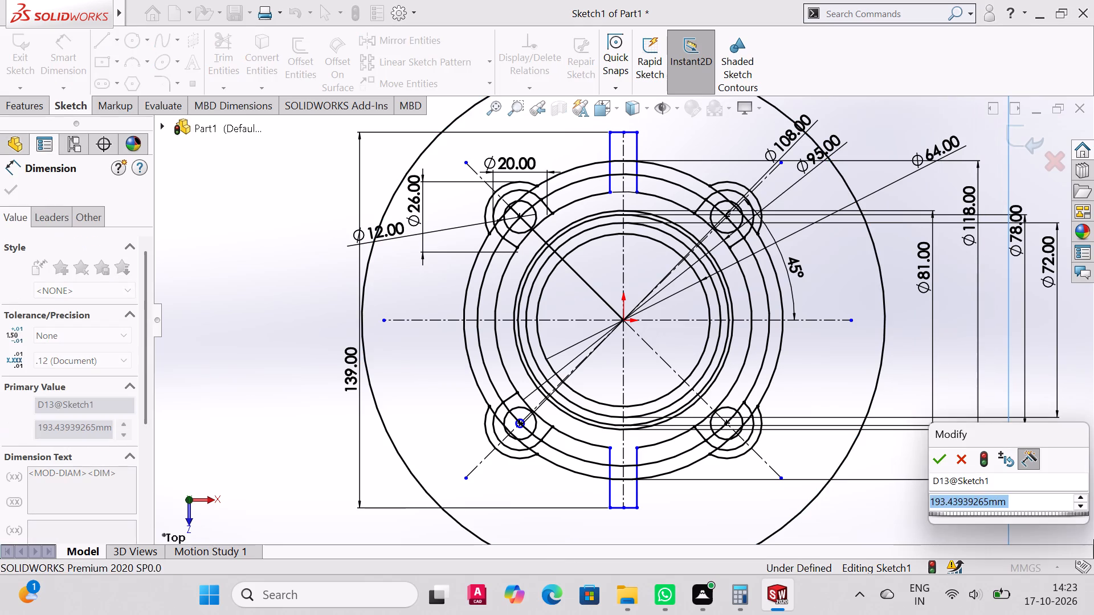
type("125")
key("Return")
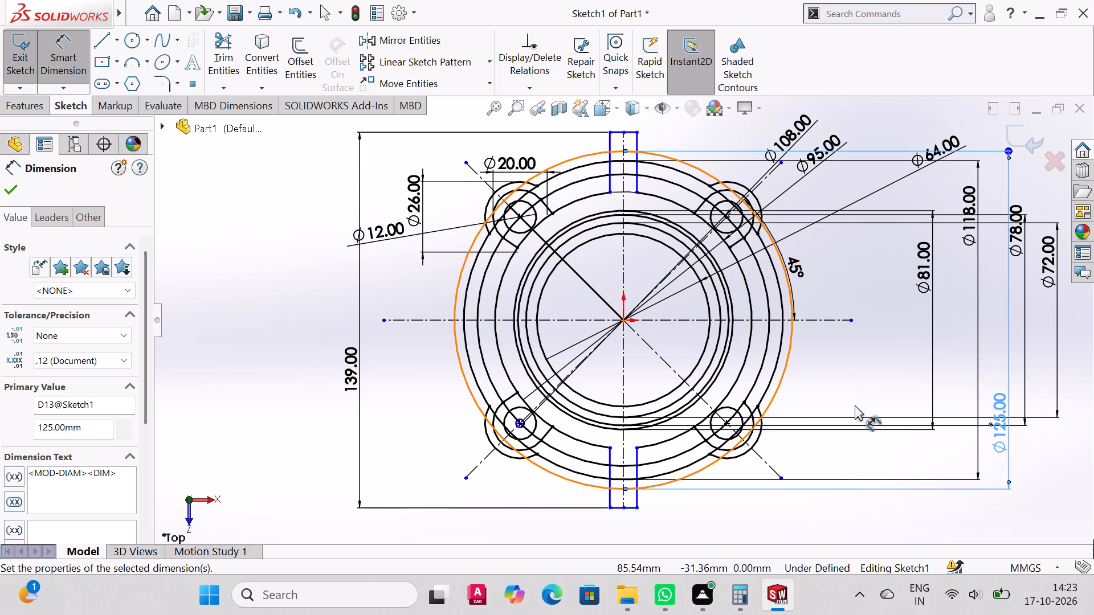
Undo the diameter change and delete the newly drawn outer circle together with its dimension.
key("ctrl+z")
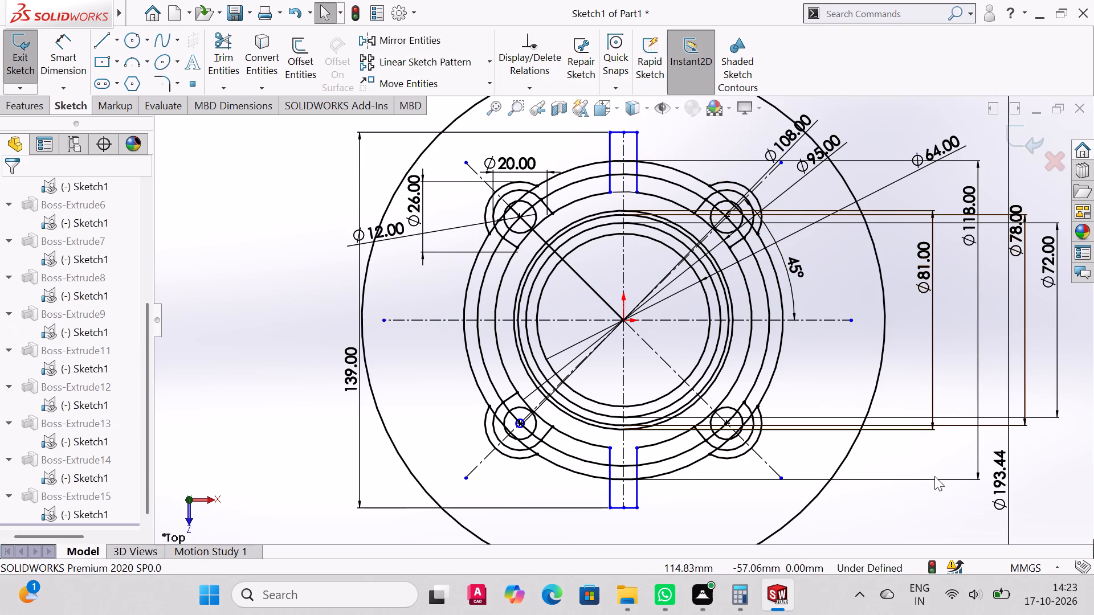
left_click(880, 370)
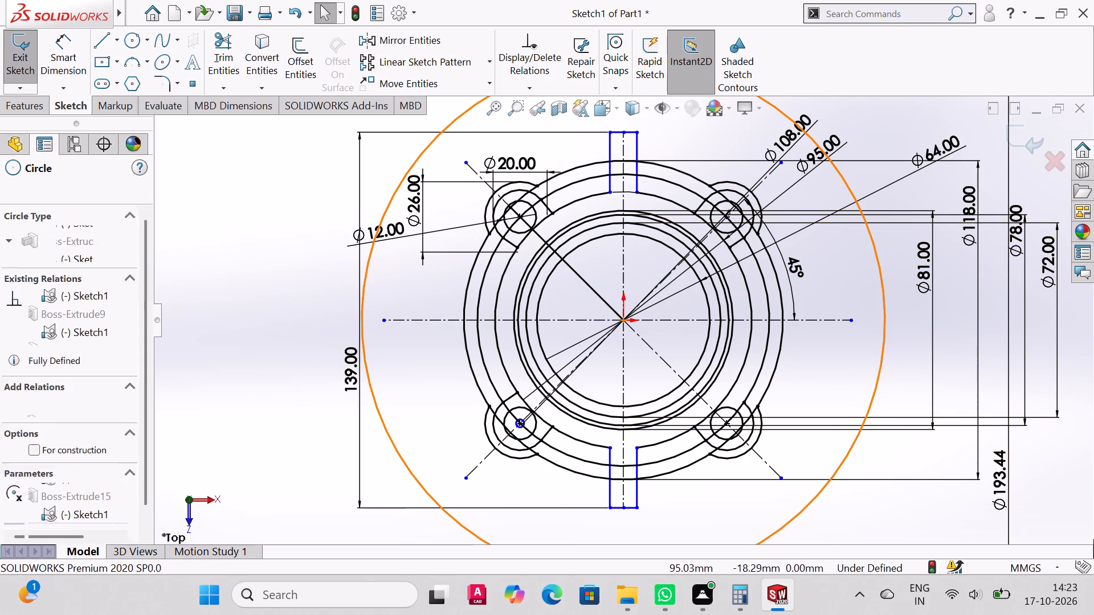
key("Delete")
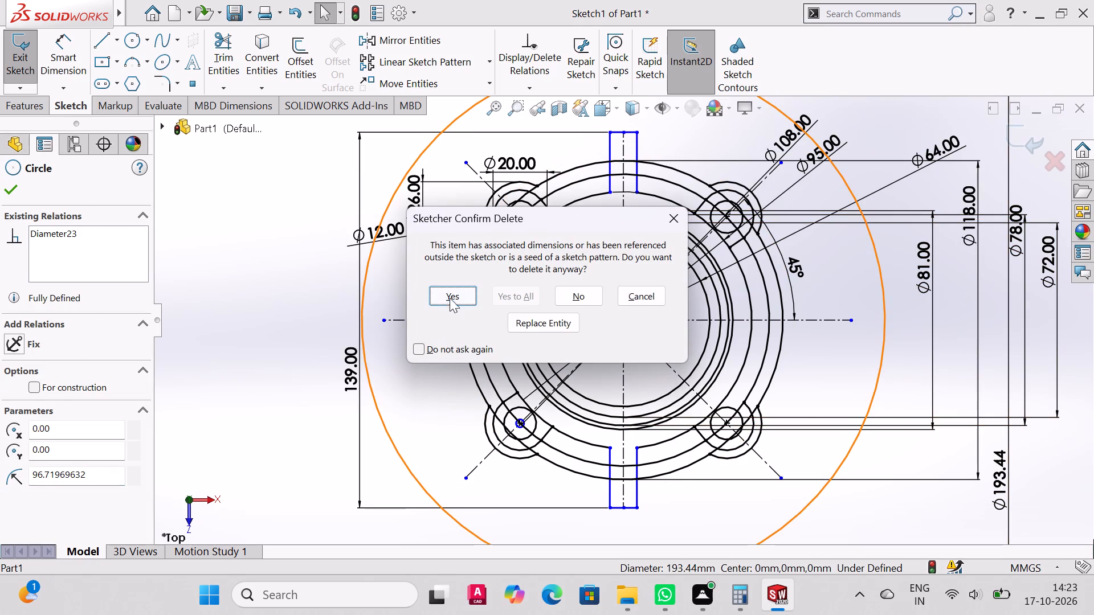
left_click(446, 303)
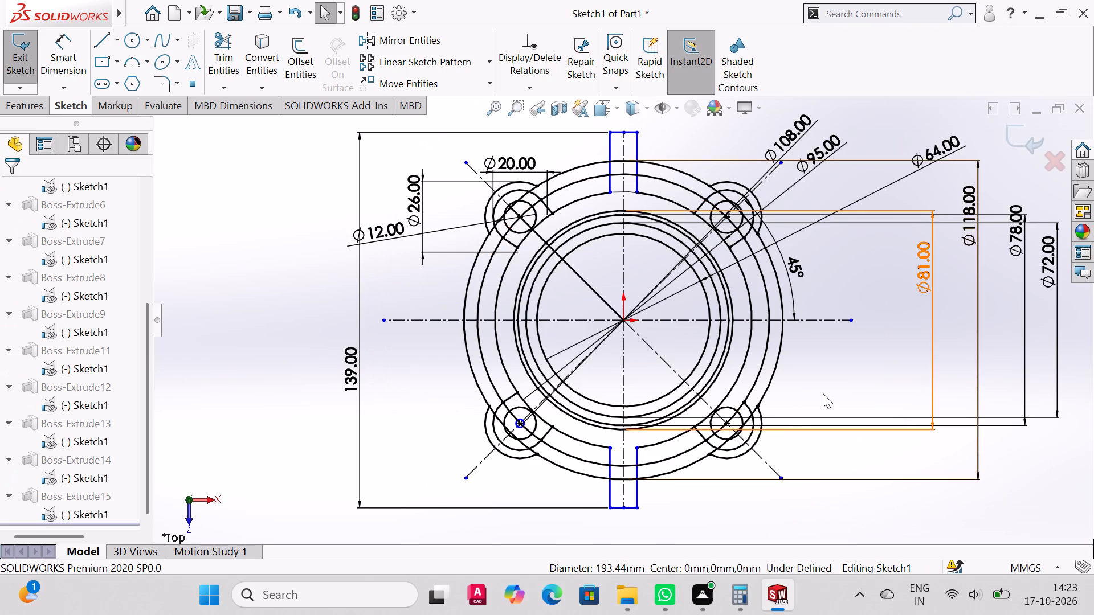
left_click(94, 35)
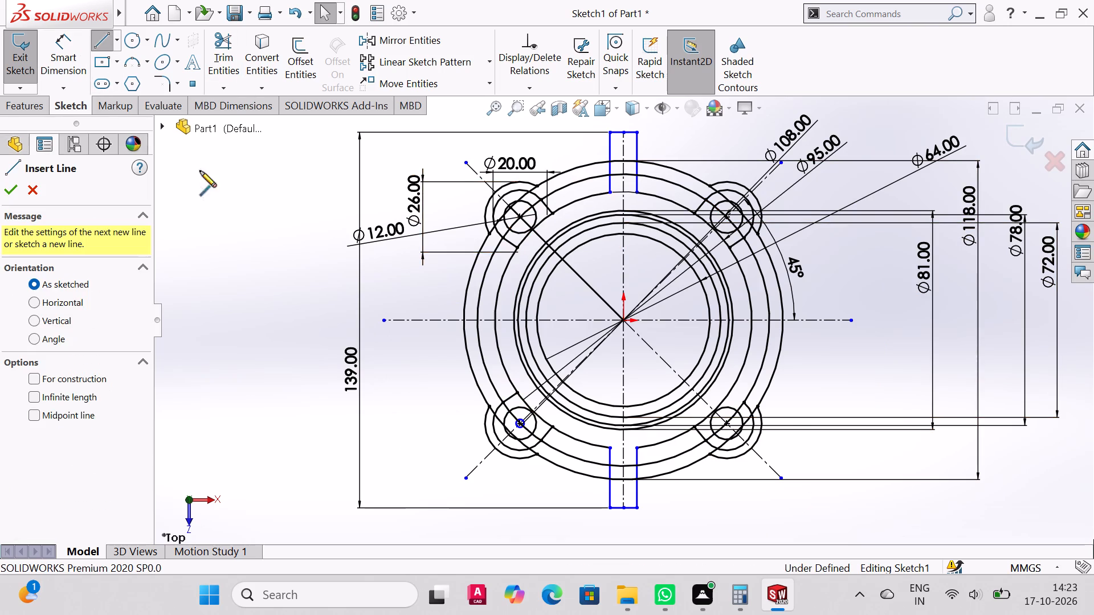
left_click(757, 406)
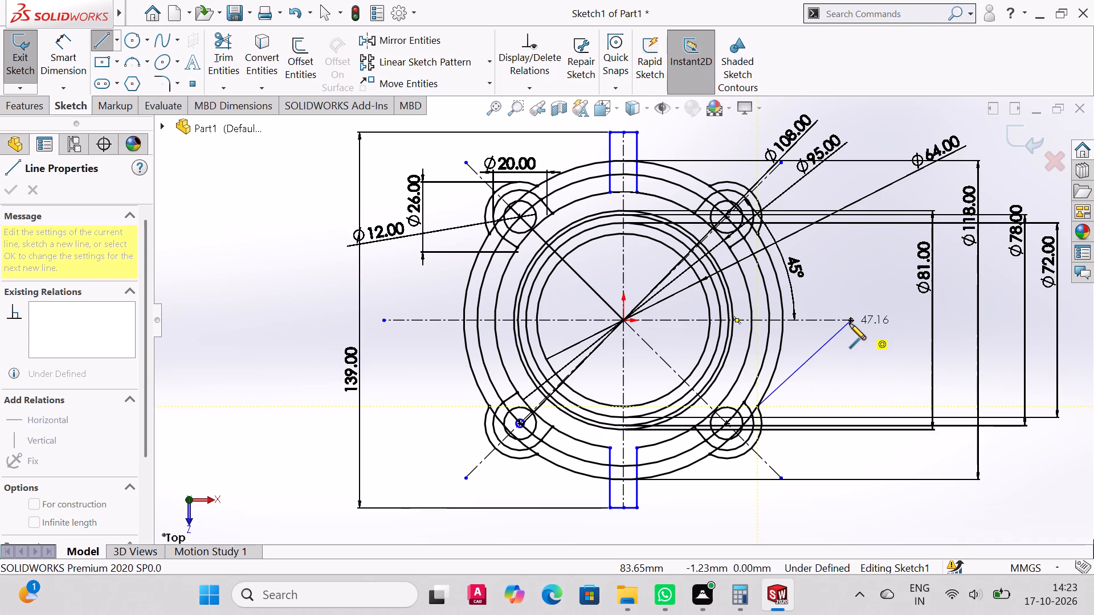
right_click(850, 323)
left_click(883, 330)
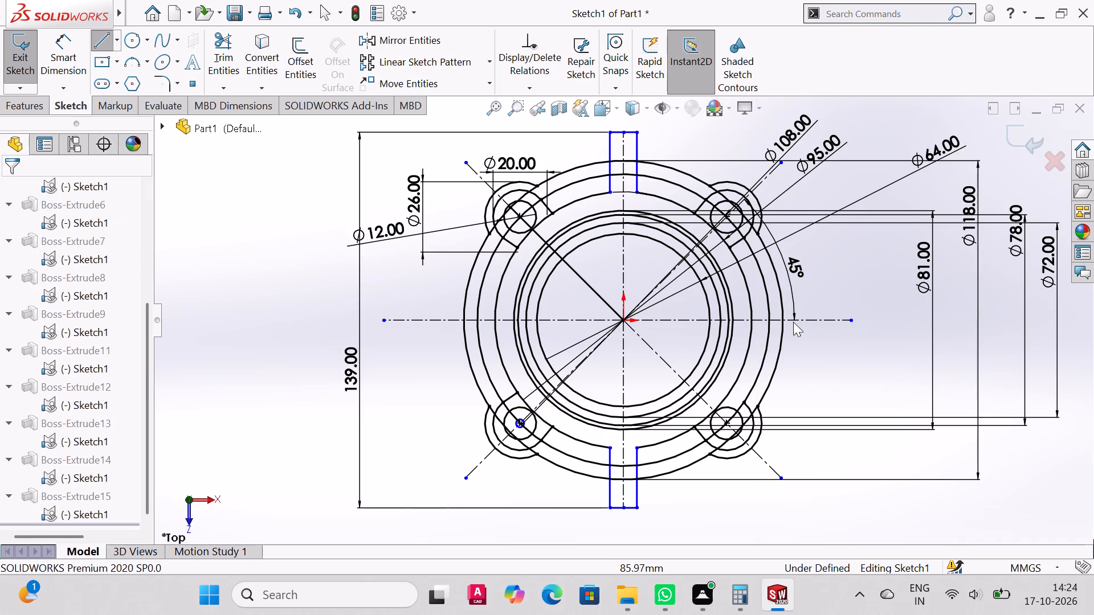
Sketch two concentric circles, about 10 mm and 17 mm in radius, centred on the right-hand endpoint of the horizontal centreline.
left_click(129, 45)
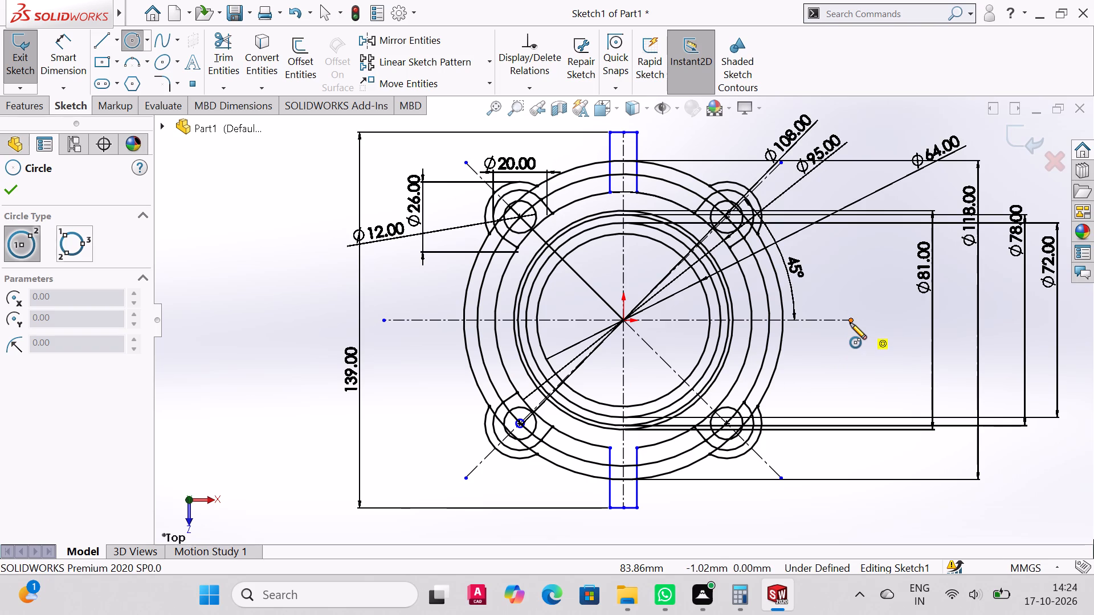
left_click(850, 321)
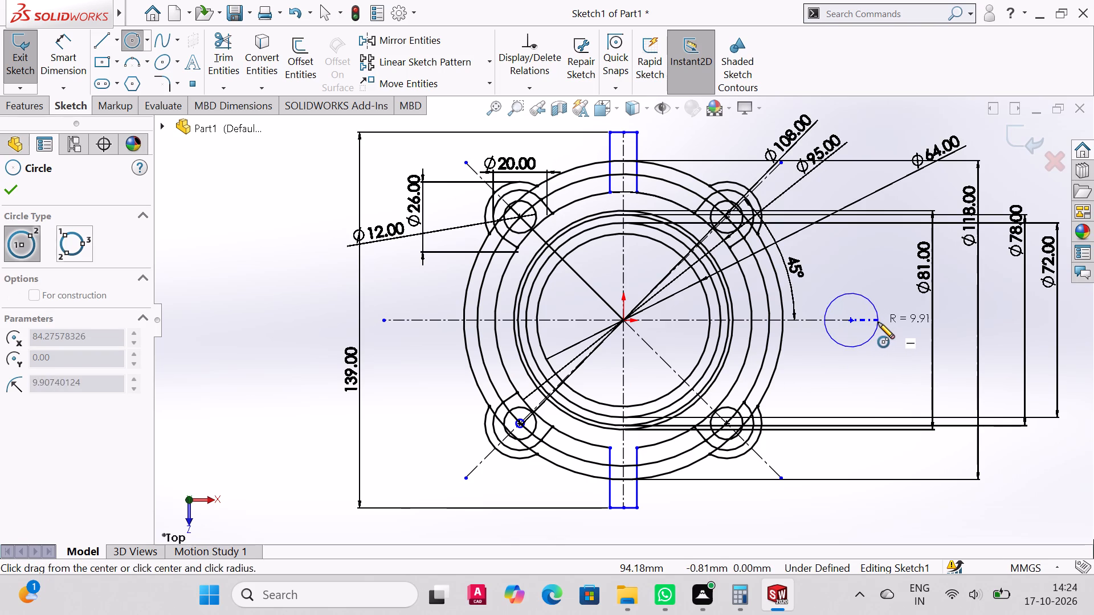
left_click(878, 322)
right_click(879, 323)
left_click(926, 334)
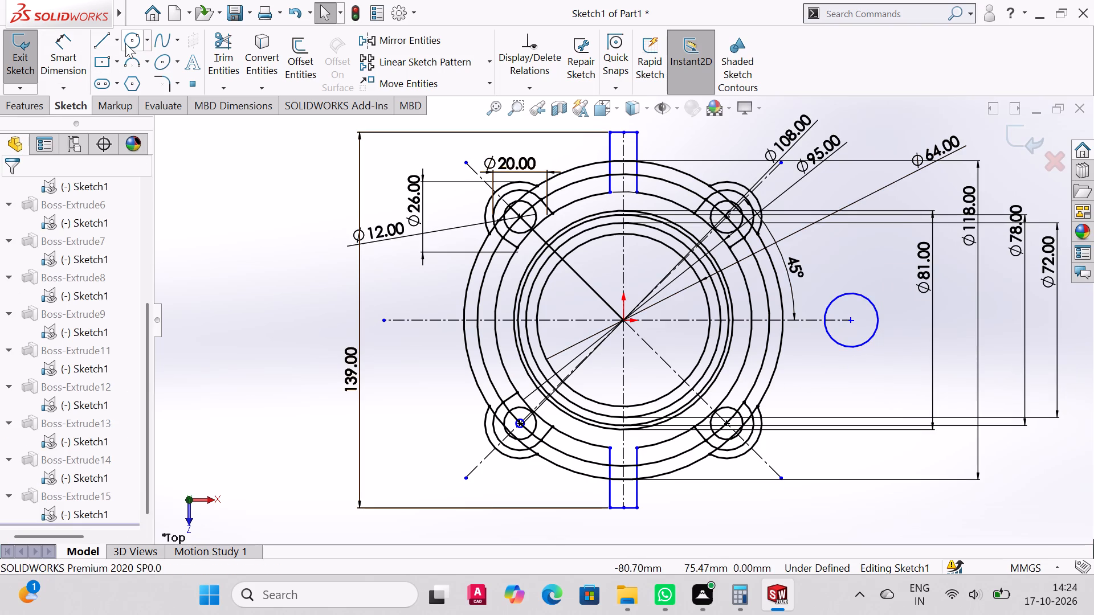
left_click(128, 44)
left_click(850, 322)
left_click(892, 342)
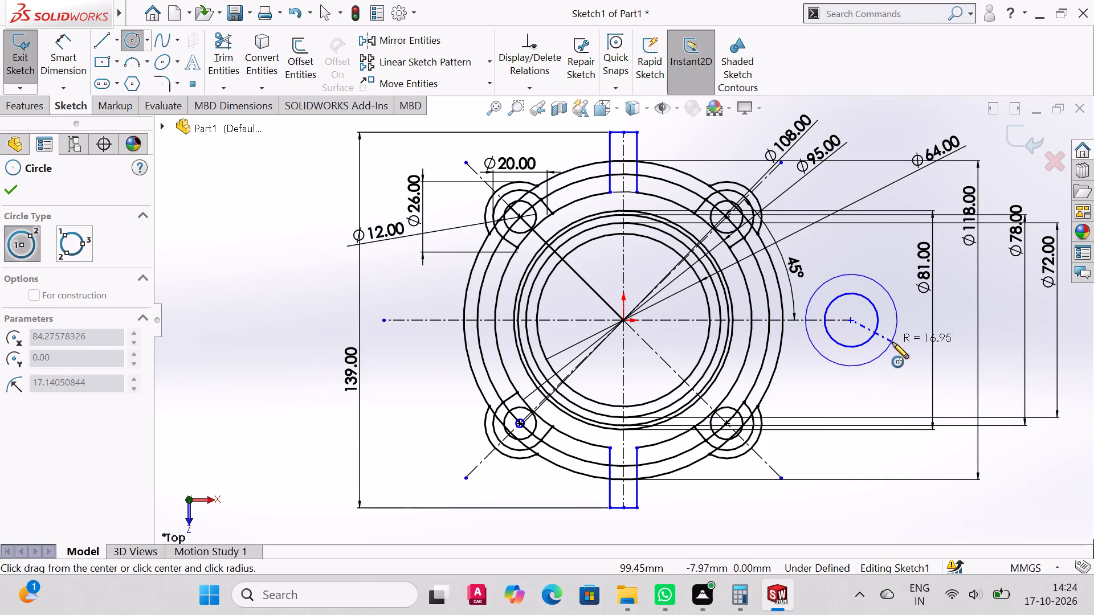
right_click(886, 339)
left_click(931, 359)
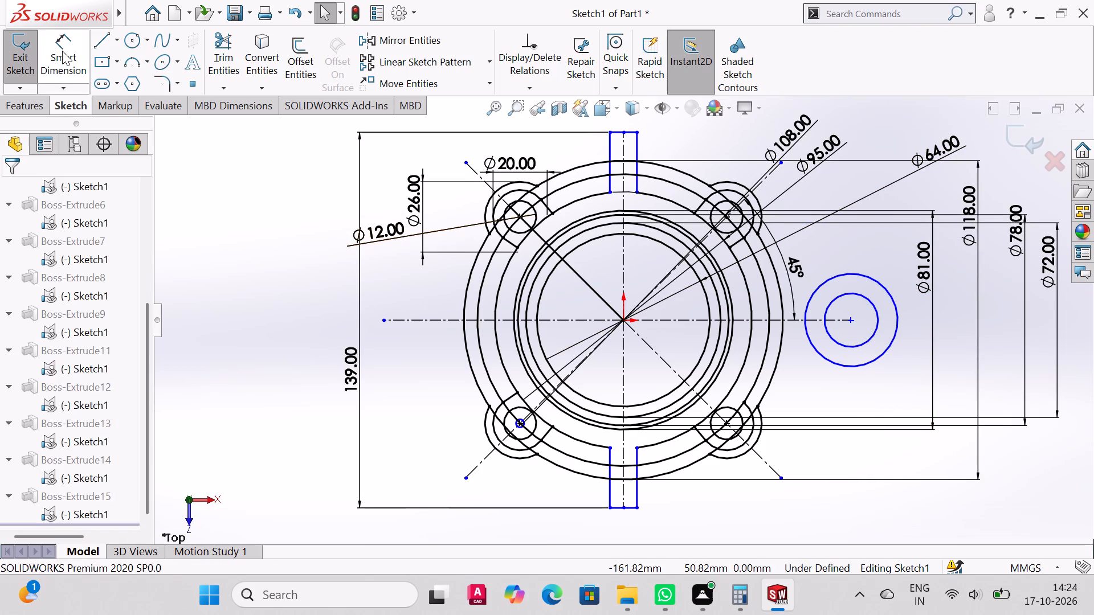
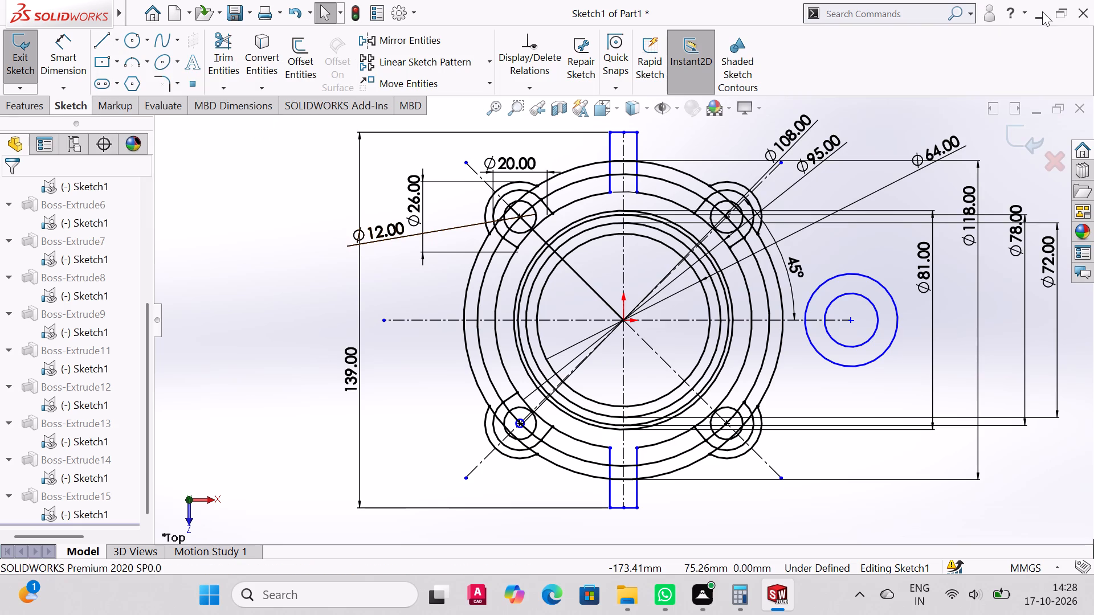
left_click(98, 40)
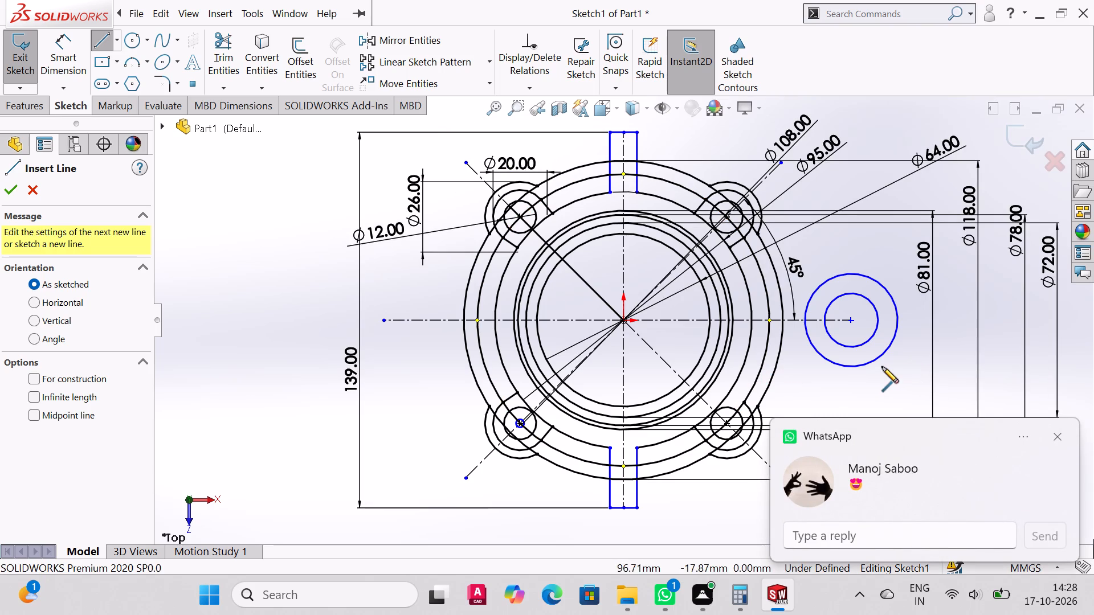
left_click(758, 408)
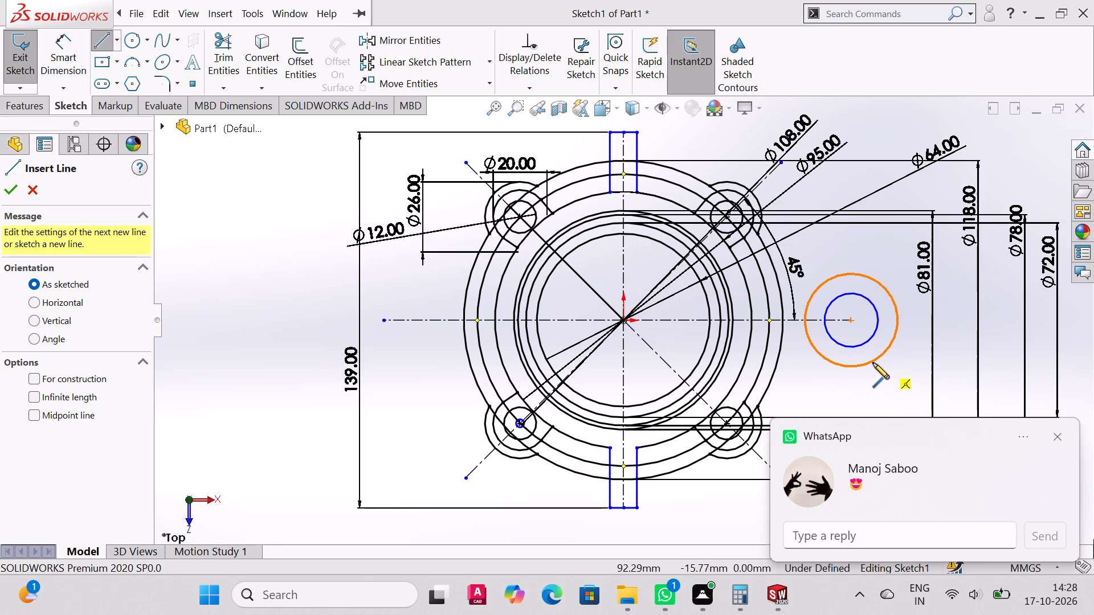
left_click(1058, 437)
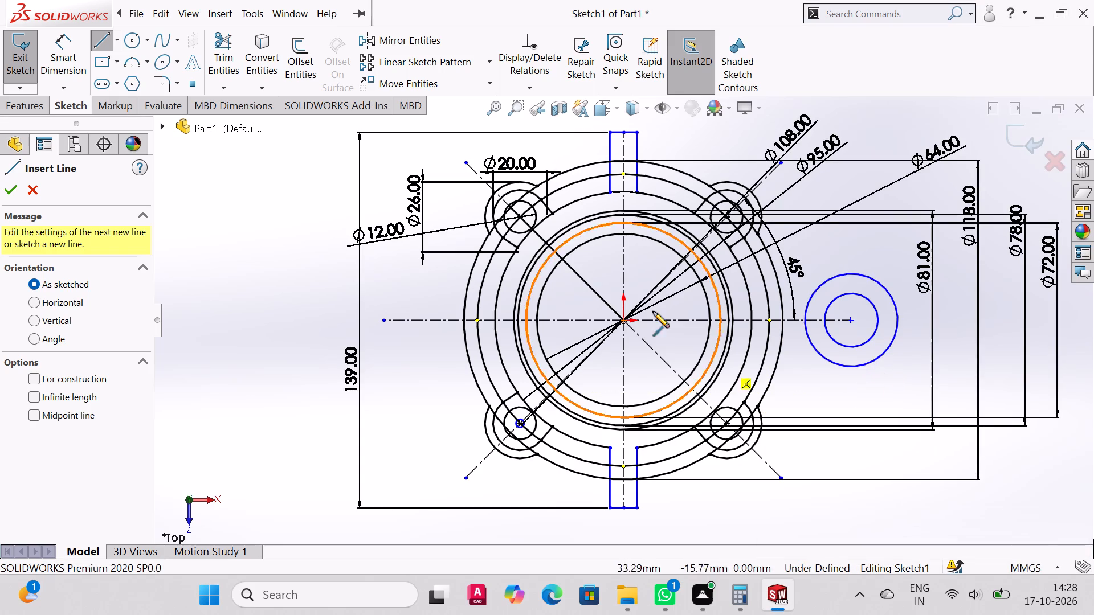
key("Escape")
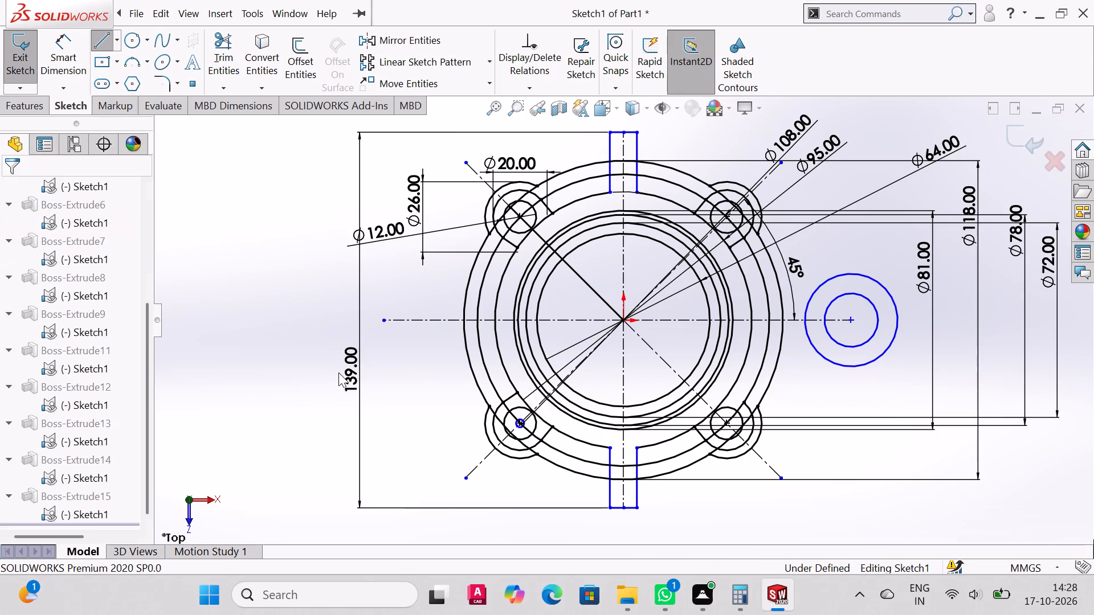
Sketch two slanted lines, about 49 and 50 mm long, from the flange's outer edge beside the bolt lugs to the side lug's outer circle.
left_click(96, 38)
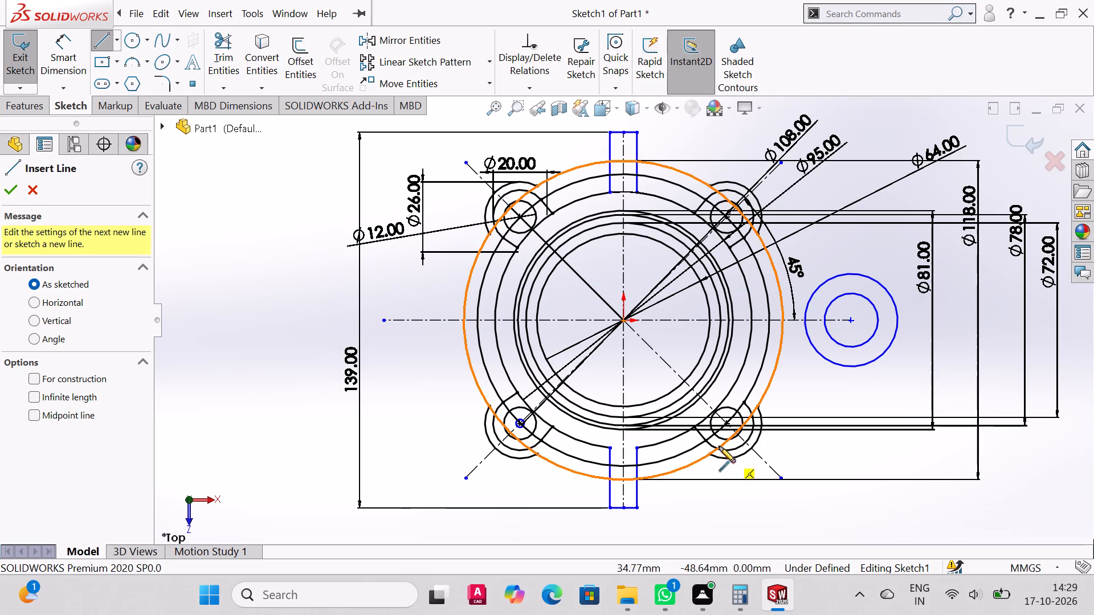
left_click(758, 407)
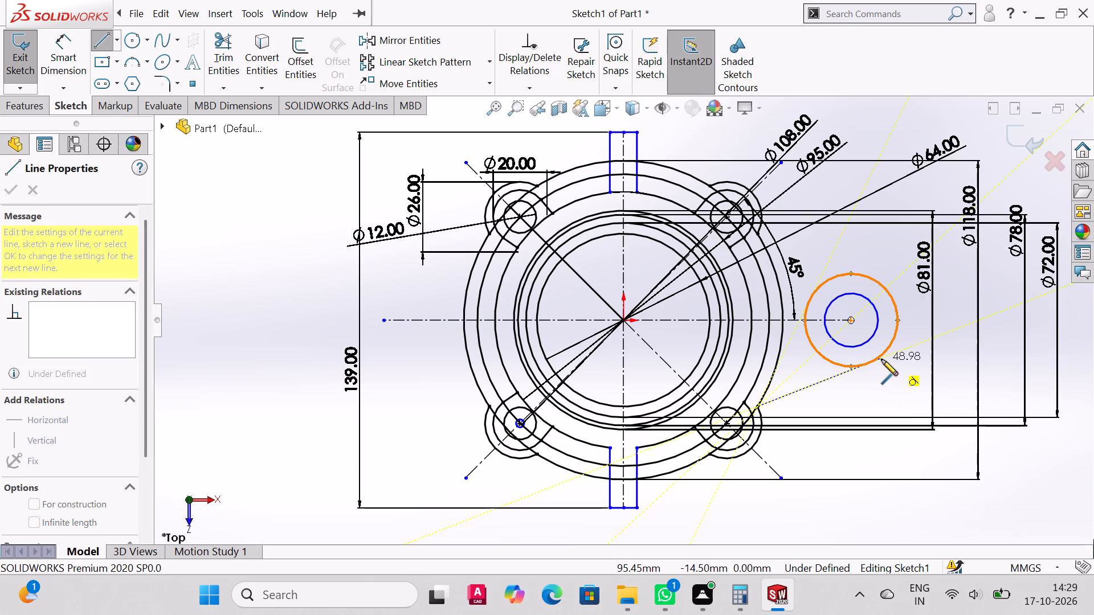
left_click(881, 359)
right_click(881, 359)
left_click(907, 370)
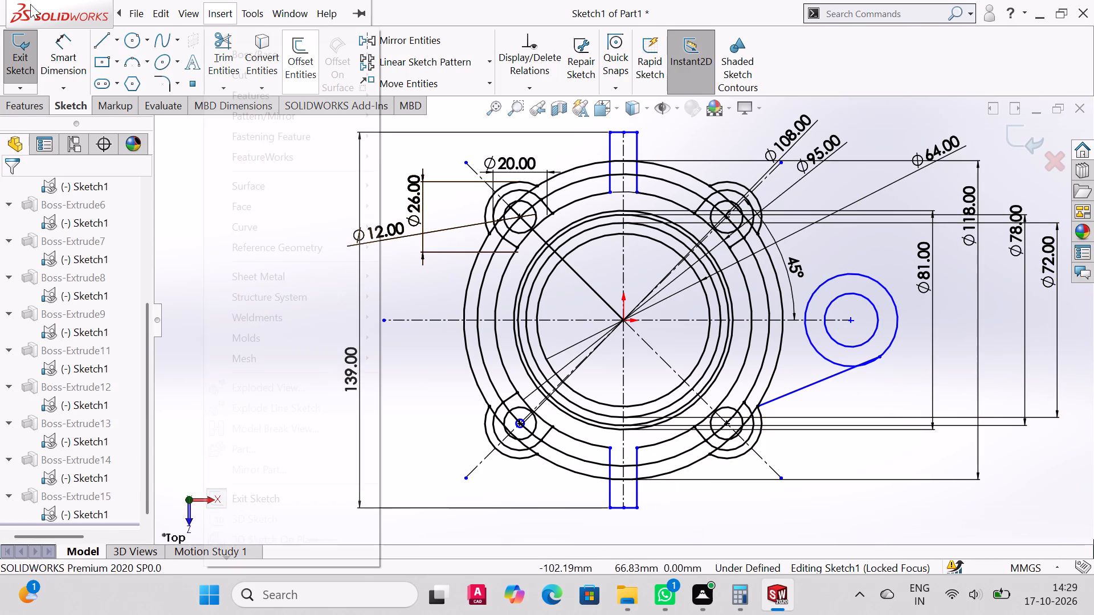
left_click(99, 40)
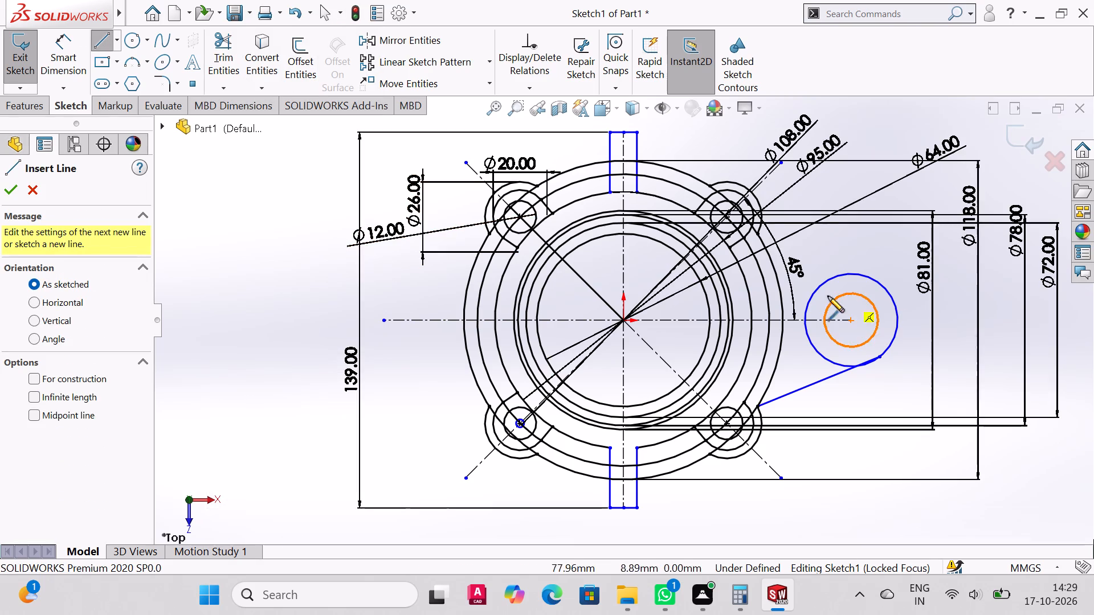
left_click(758, 234)
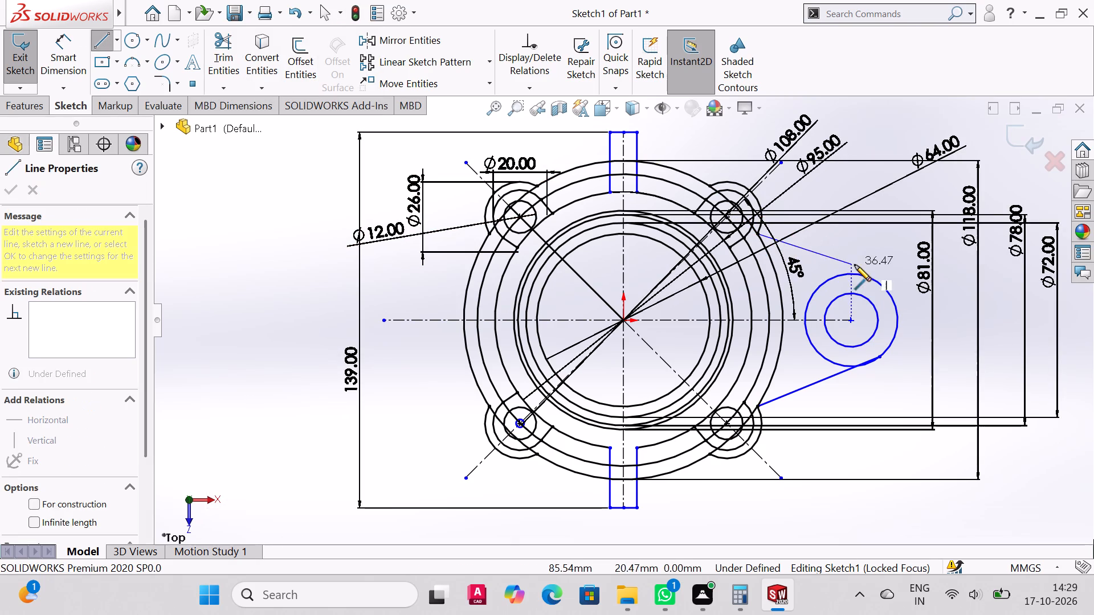
left_click(879, 285)
right_click(879, 285)
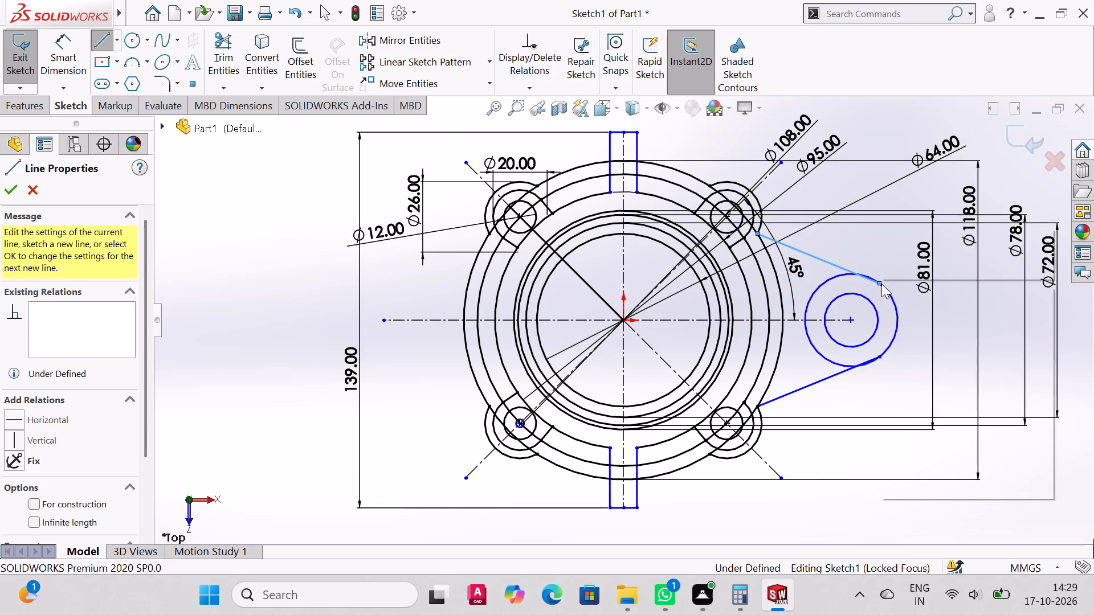
left_click(902, 293)
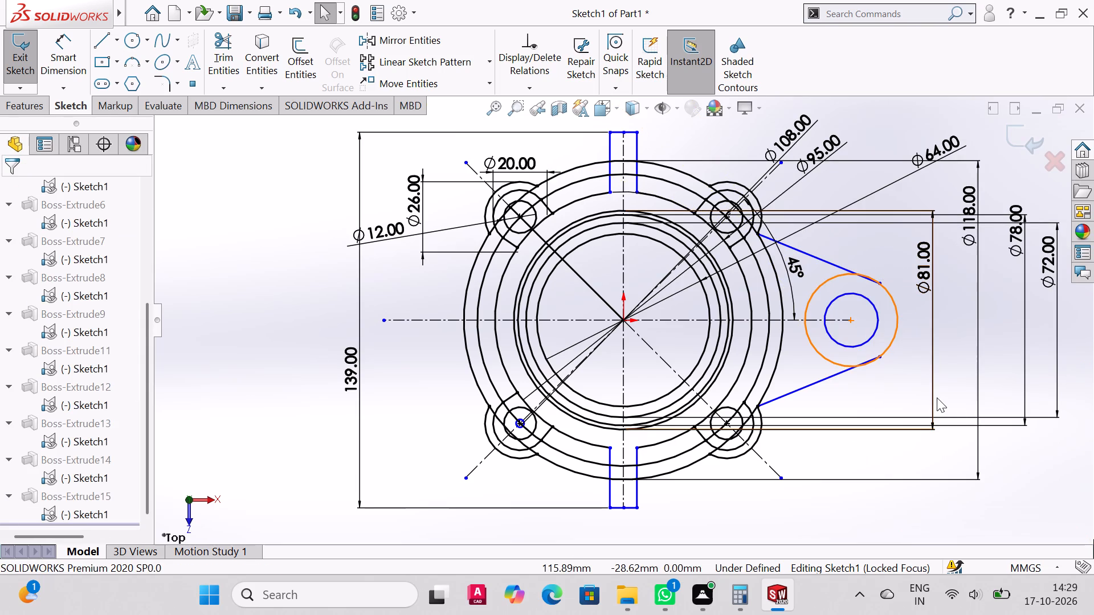
Sketch two horizontal lines, about 37 mm long, from the slanted lines' endpoints on the side lug back to the 118 mm circle.
left_click(101, 36)
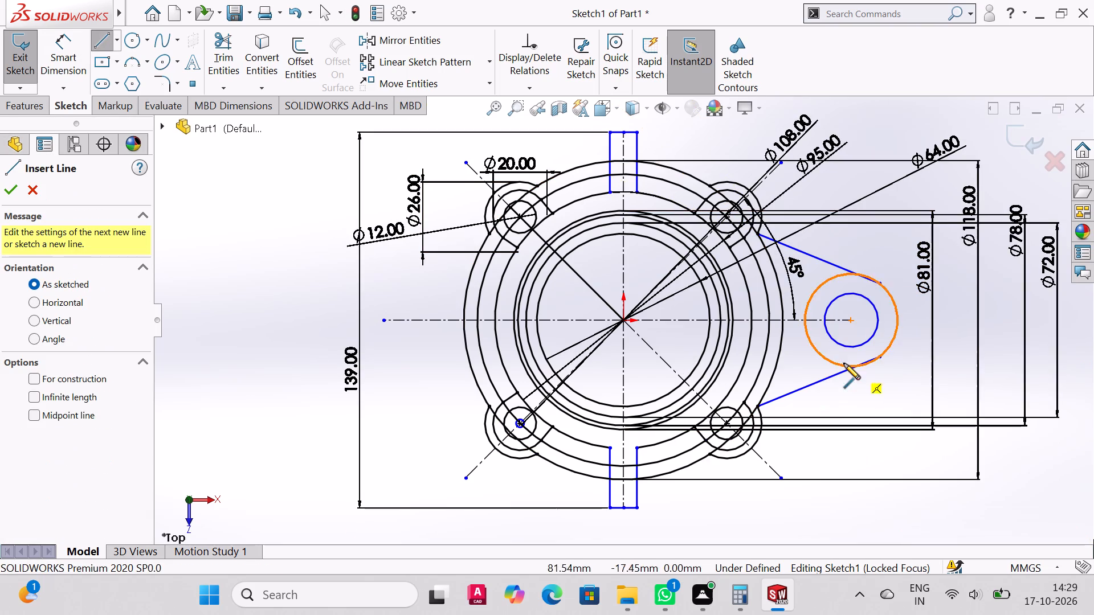
left_click(881, 357)
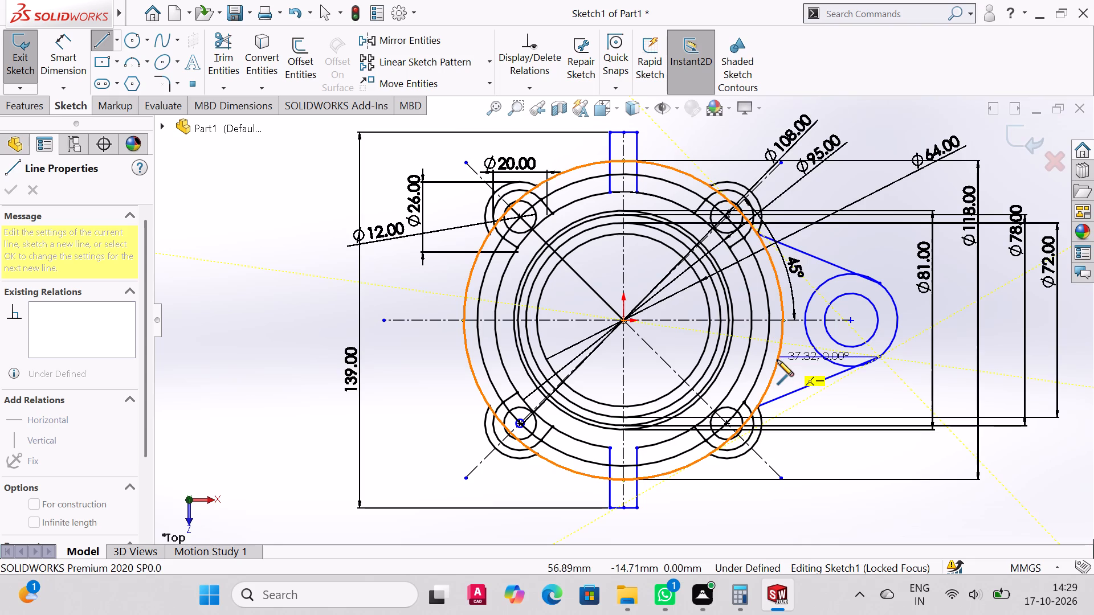
left_click(778, 358)
right_click(778, 358)
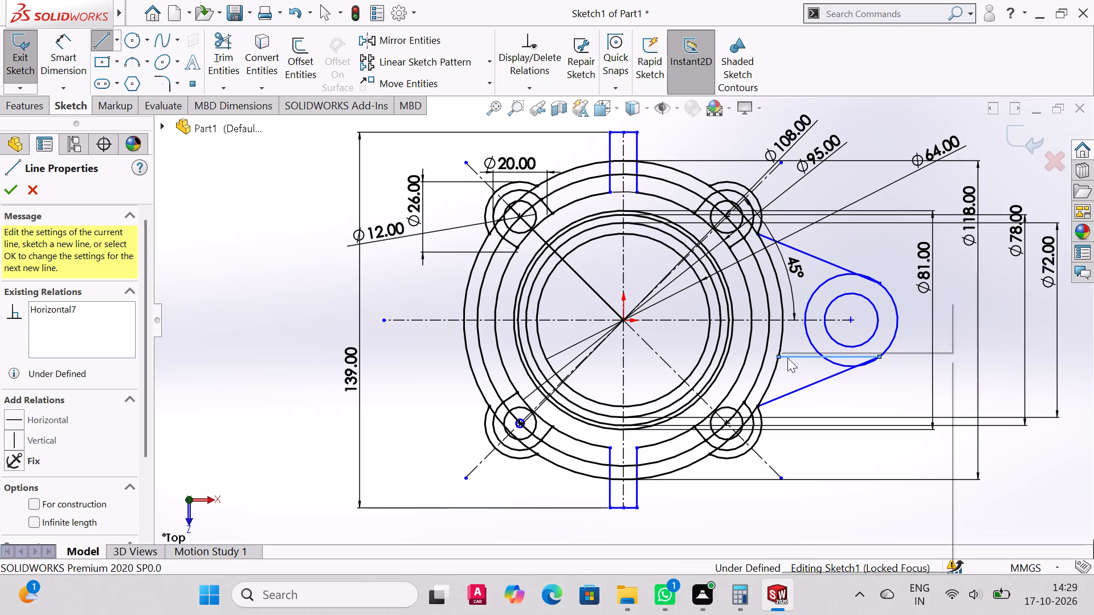
left_click(821, 366)
left_click(92, 44)
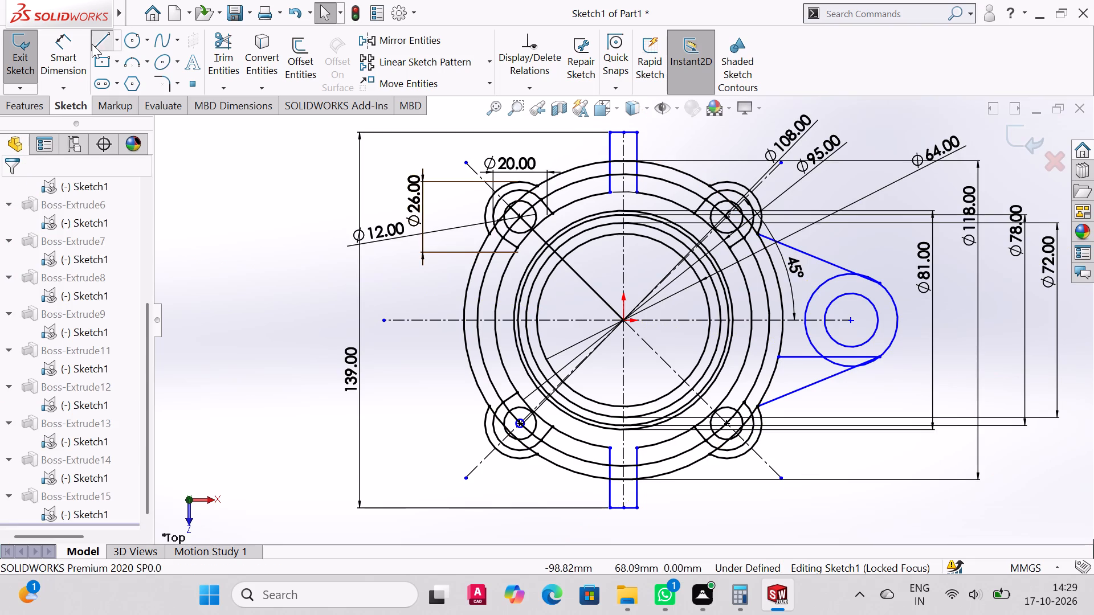
left_click(879, 282)
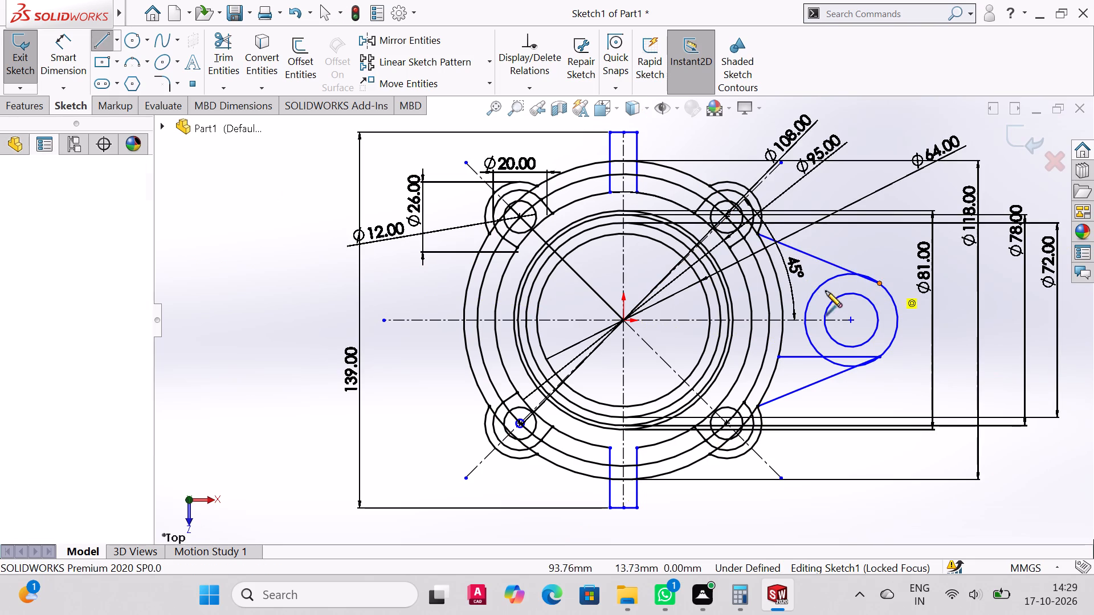
left_click(778, 284)
right_click(778, 284)
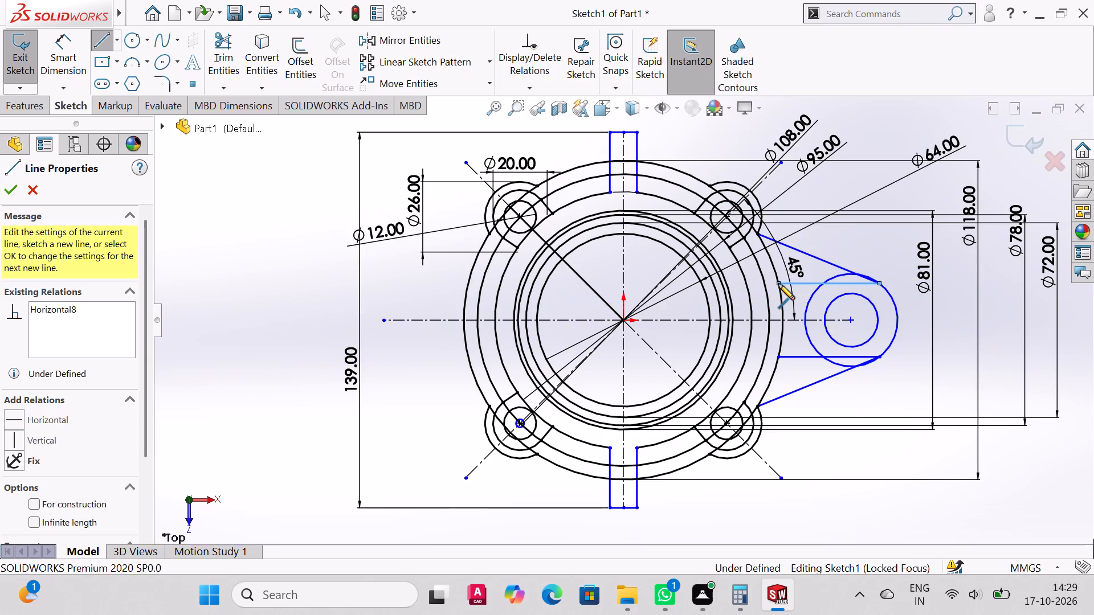
left_click(823, 290)
Trim away the flange-side portion of the side lug's outer circle between the two slanted lines.
left_click(224, 46)
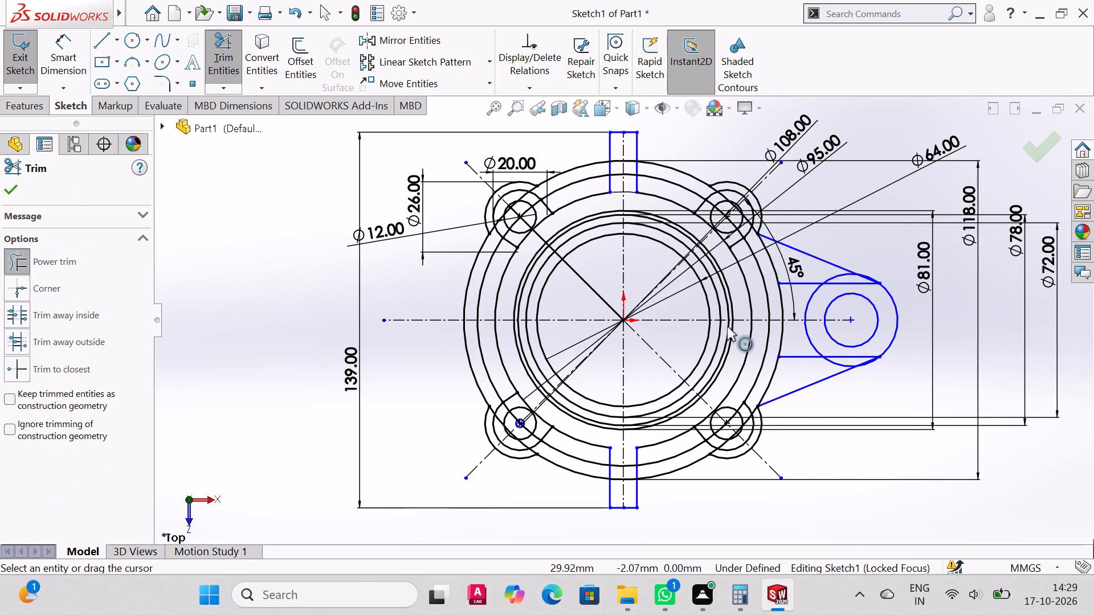
left_click_drag(817, 302, 804, 296)
left_click_drag(822, 334, 803, 340)
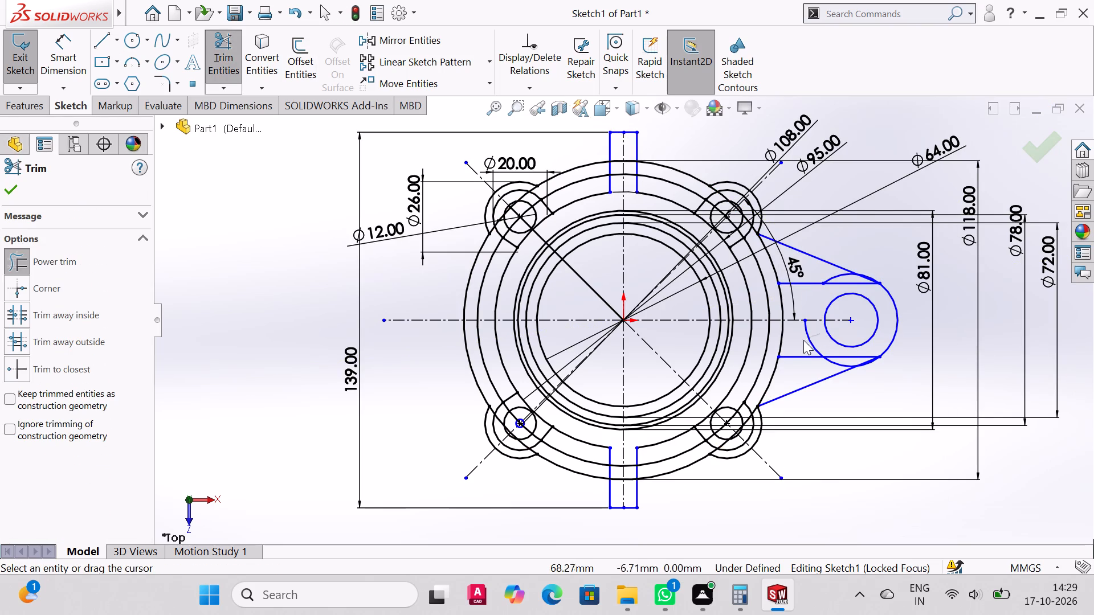
left_click_drag(803, 340, 801, 342)
left_click_drag(818, 362, 834, 361)
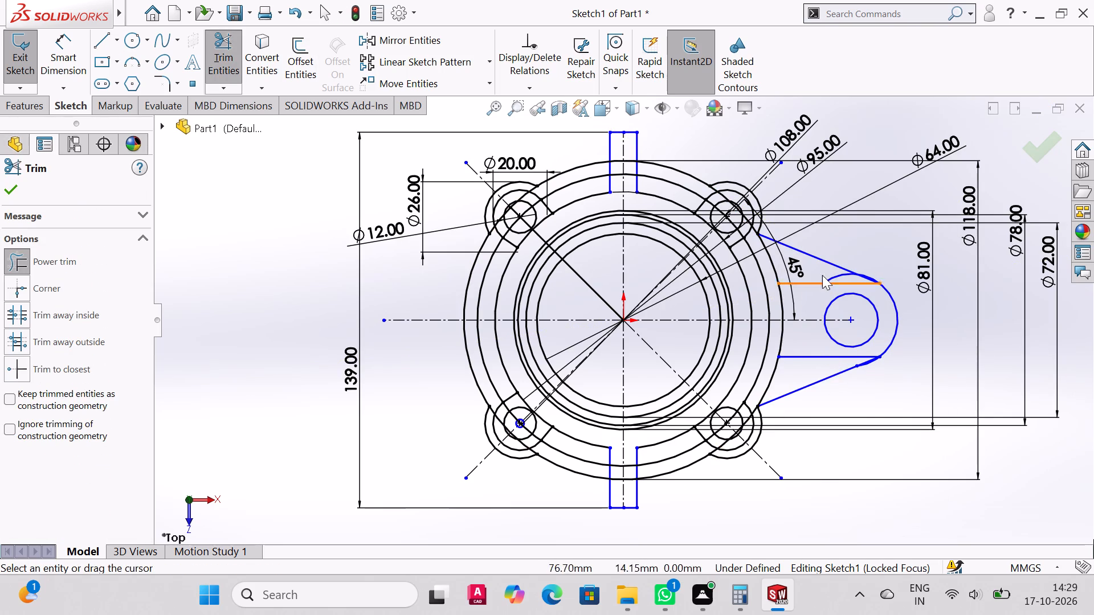
left_click_drag(831, 272, 842, 280)
left_click_drag(869, 265, 871, 274)
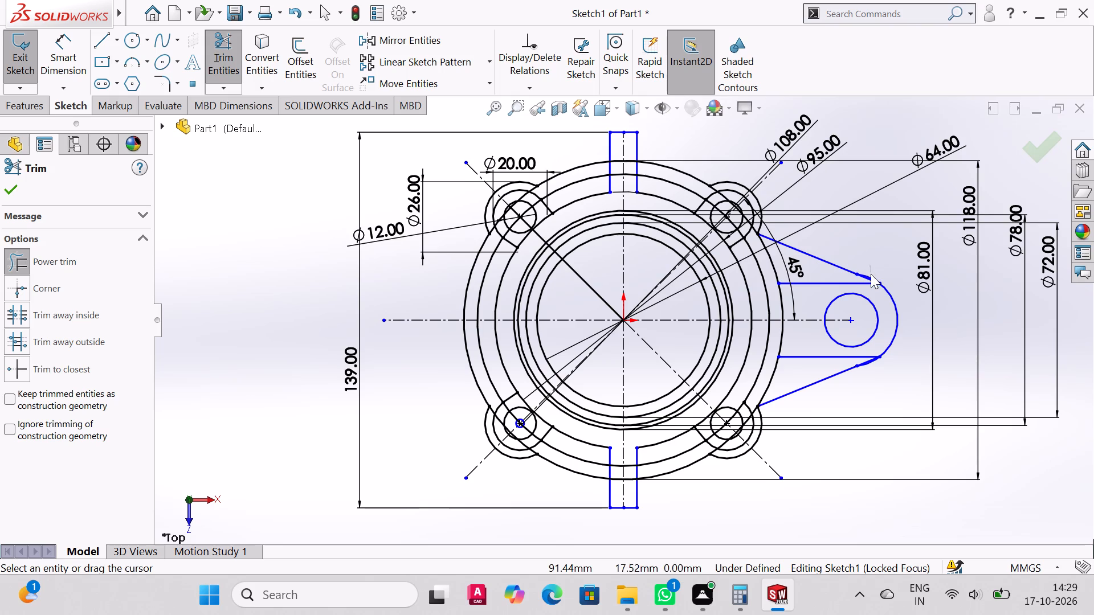
left_click_drag(871, 274, 871, 278)
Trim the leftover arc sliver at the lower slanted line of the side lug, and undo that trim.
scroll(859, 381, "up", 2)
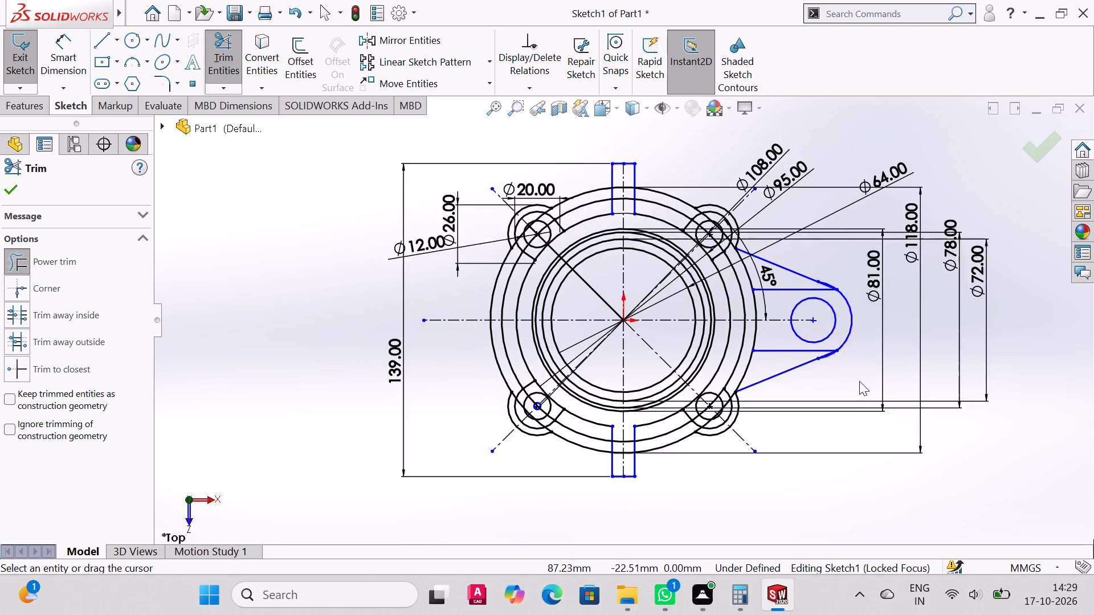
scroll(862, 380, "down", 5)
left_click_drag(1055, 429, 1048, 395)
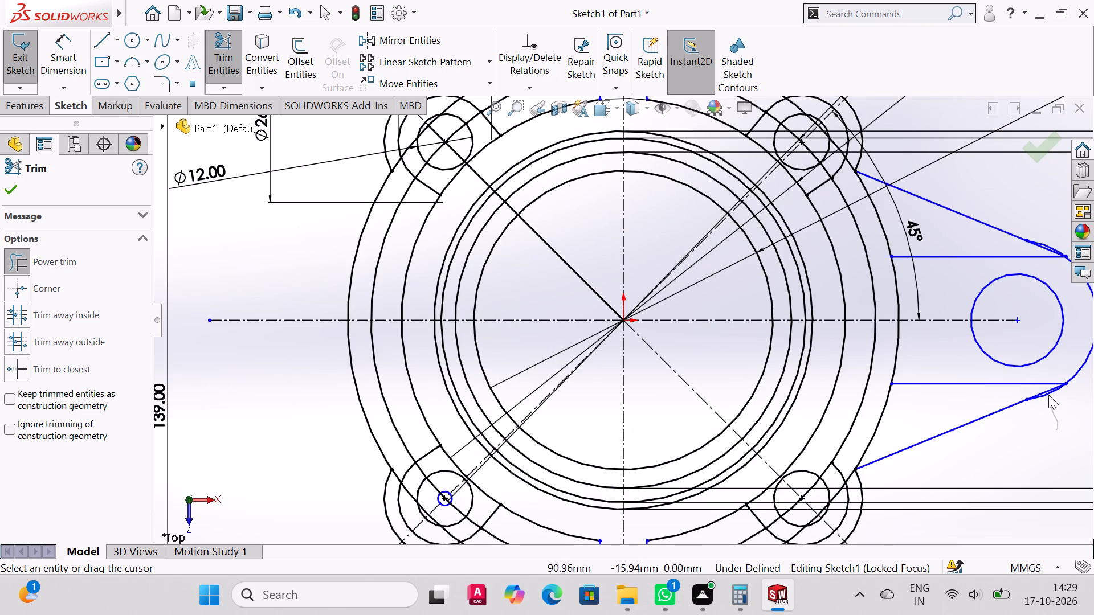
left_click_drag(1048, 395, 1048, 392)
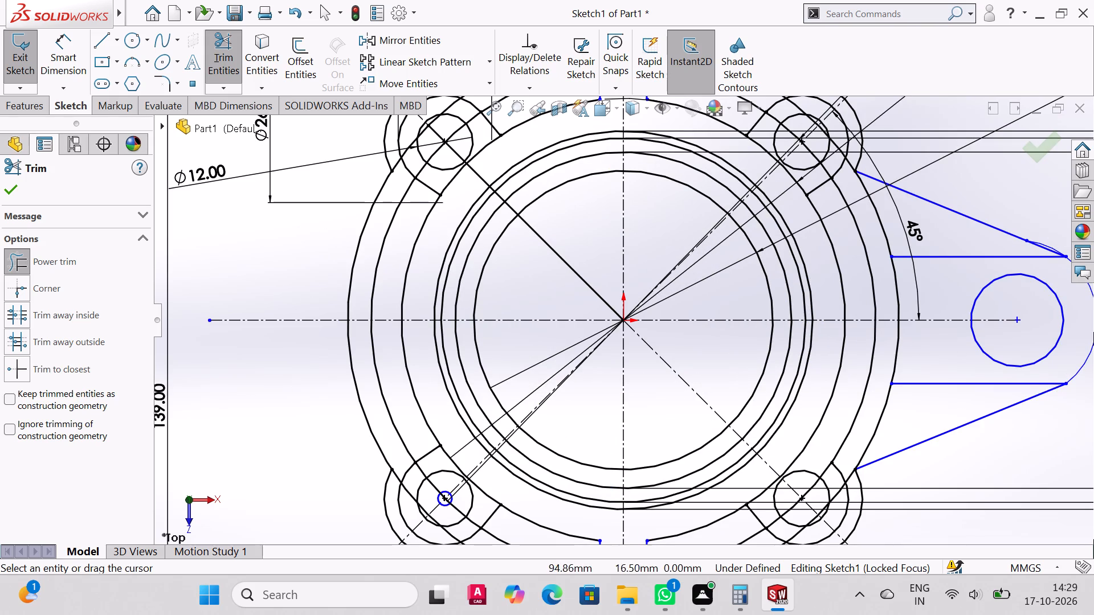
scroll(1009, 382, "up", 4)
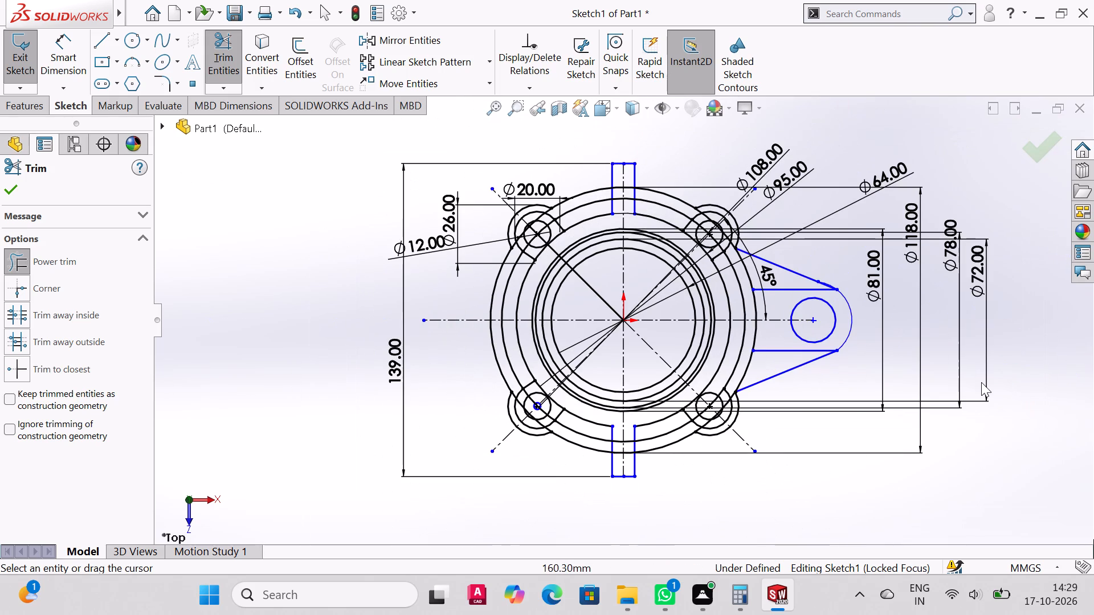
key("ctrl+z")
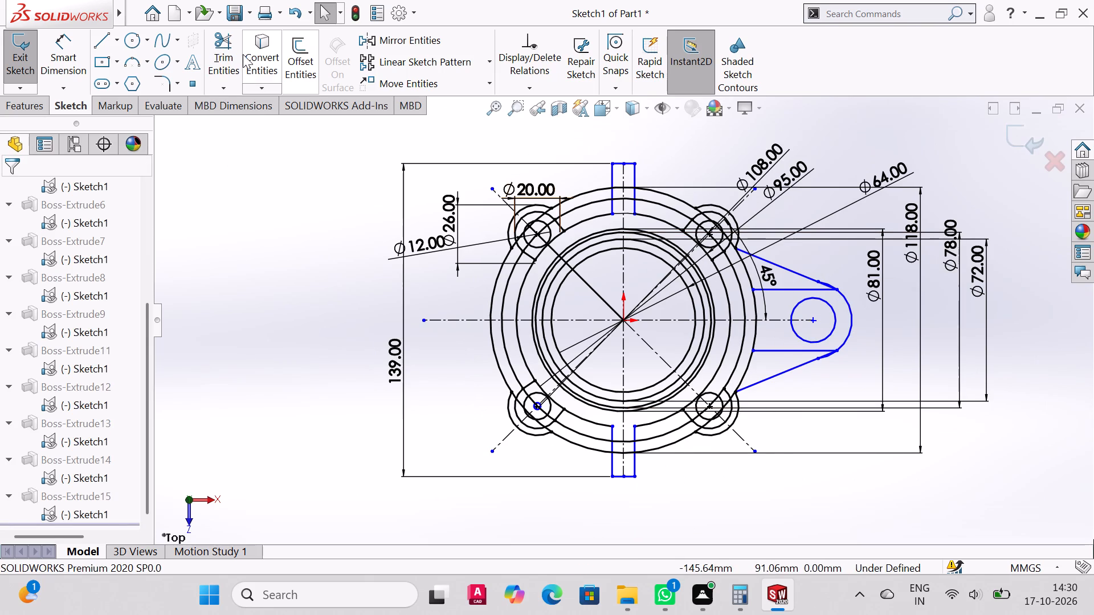
Trim the leftover arc slivers where the two slanted lines meet the side lug's outer arc.
left_click(233, 47)
left_click(517, 111)
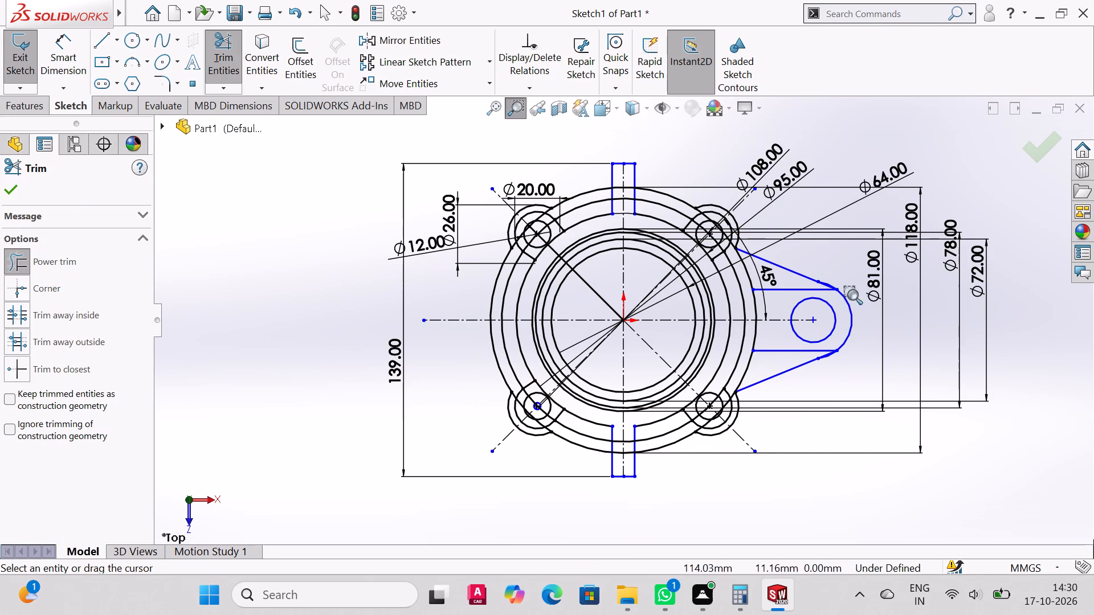
left_click_drag(788, 247, 866, 410)
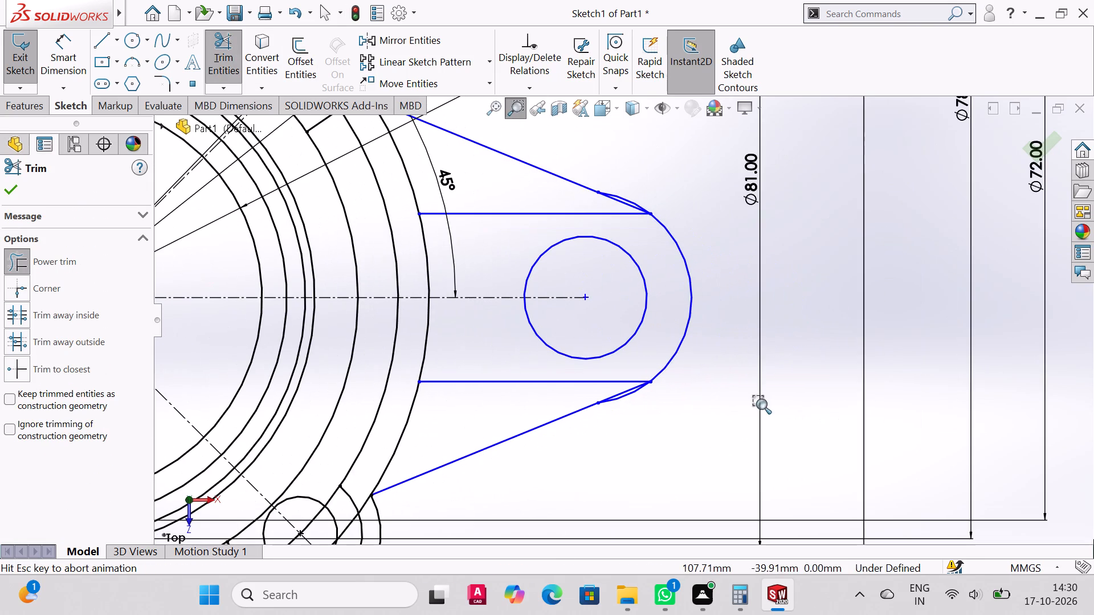
left_click(218, 55)
left_click_drag(633, 405, 631, 401)
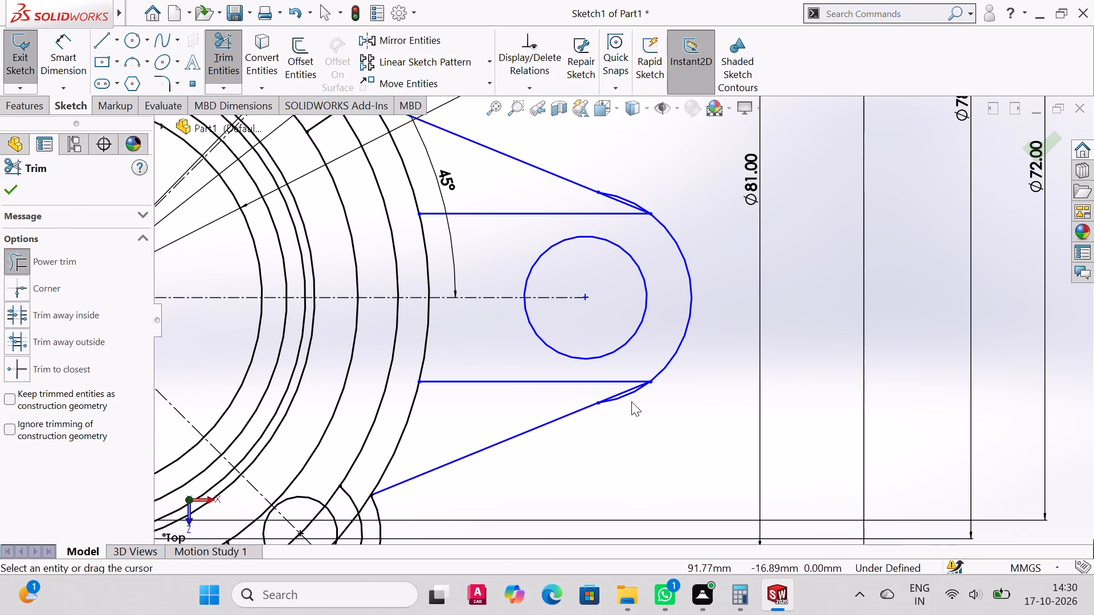
left_click_drag(631, 401, 630, 392)
left_click_drag(638, 190, 642, 199)
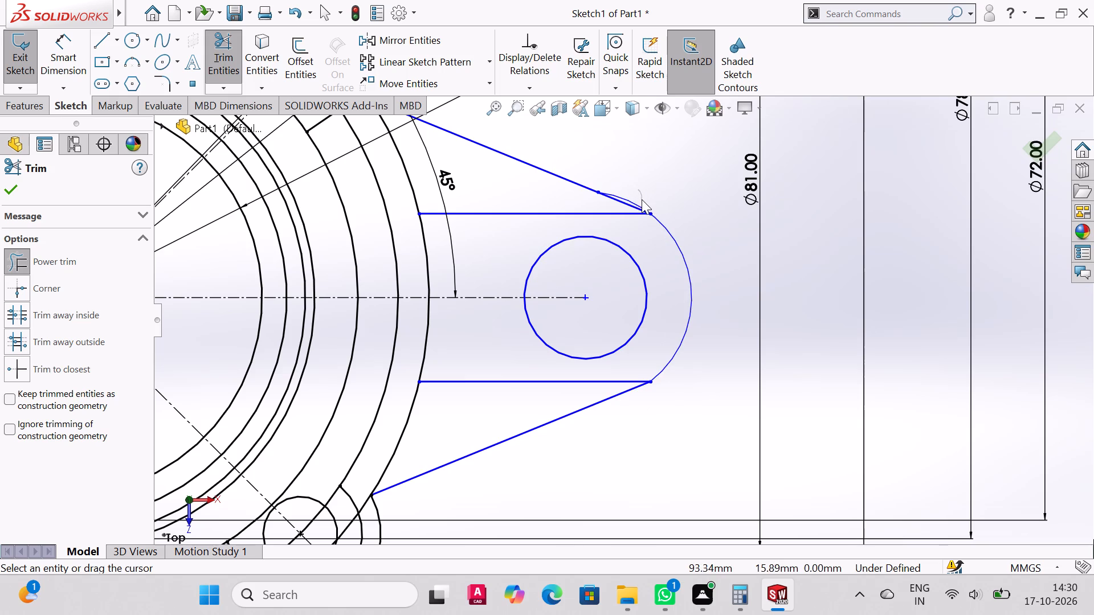
left_click_drag(642, 199, 639, 207)
Trim the 118 mm circle inside the lower bolt lugs, and undo the last trim.
scroll(609, 289, "up", 3)
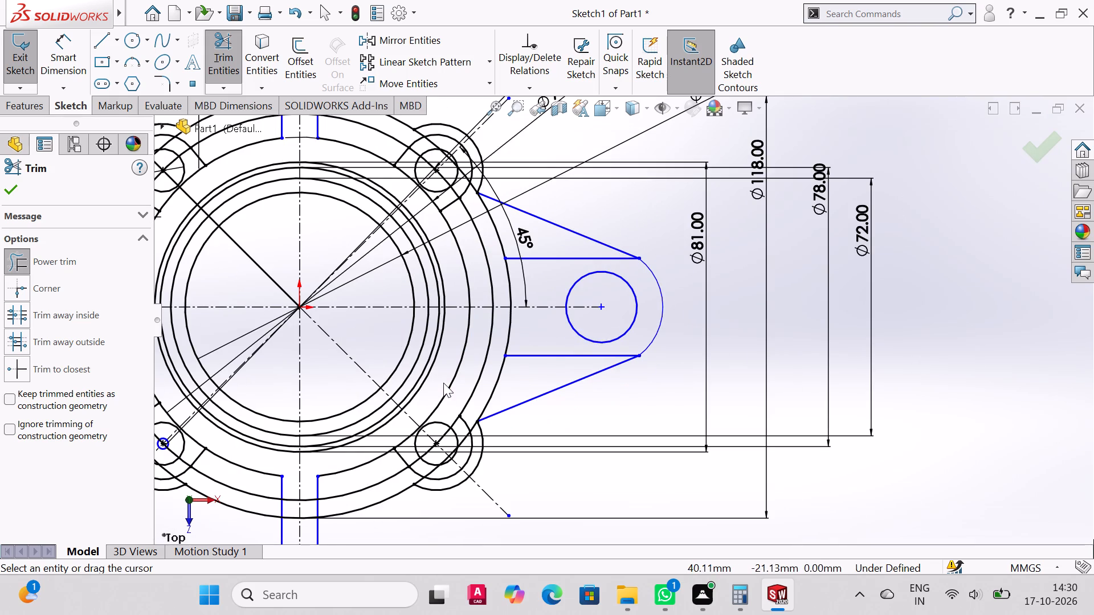
scroll(570, 339, "down", 1)
scroll(532, 412, "up", 2)
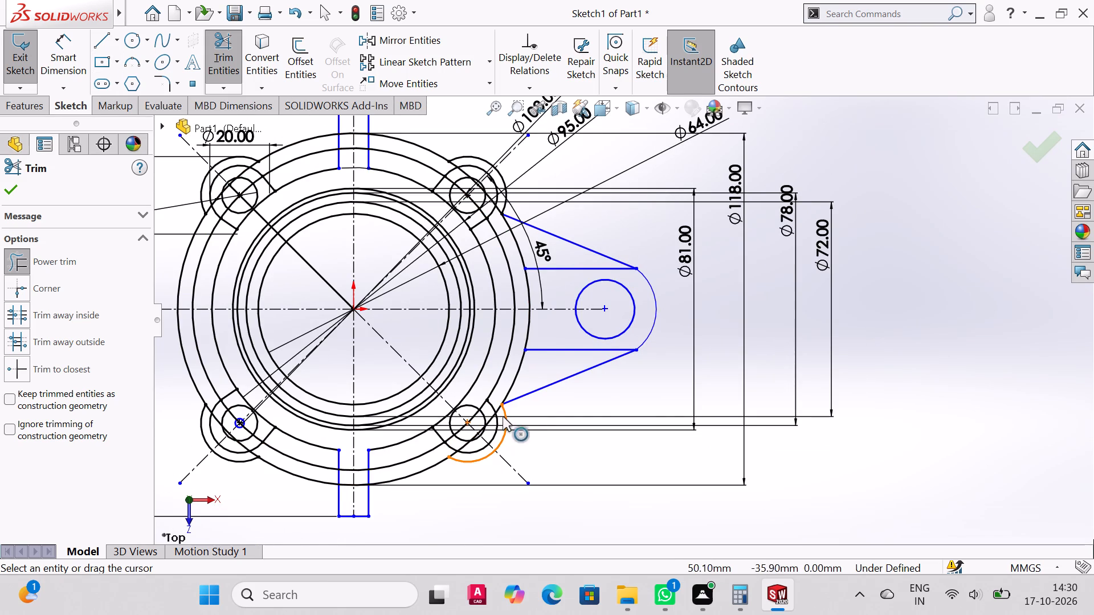
left_click_drag(501, 414, 495, 399)
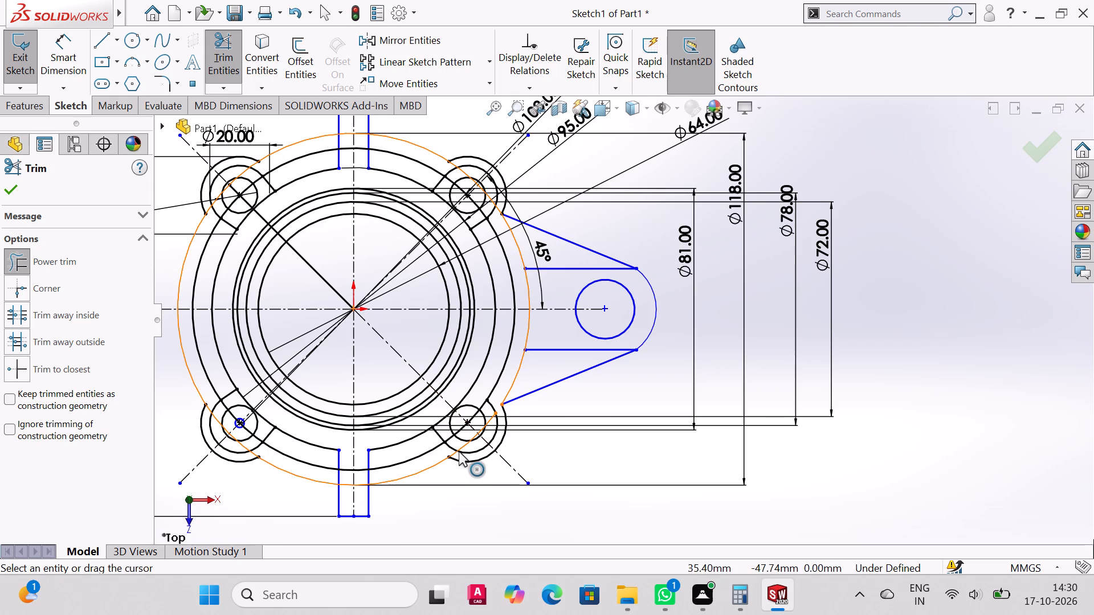
left_click_drag(459, 452, 442, 449)
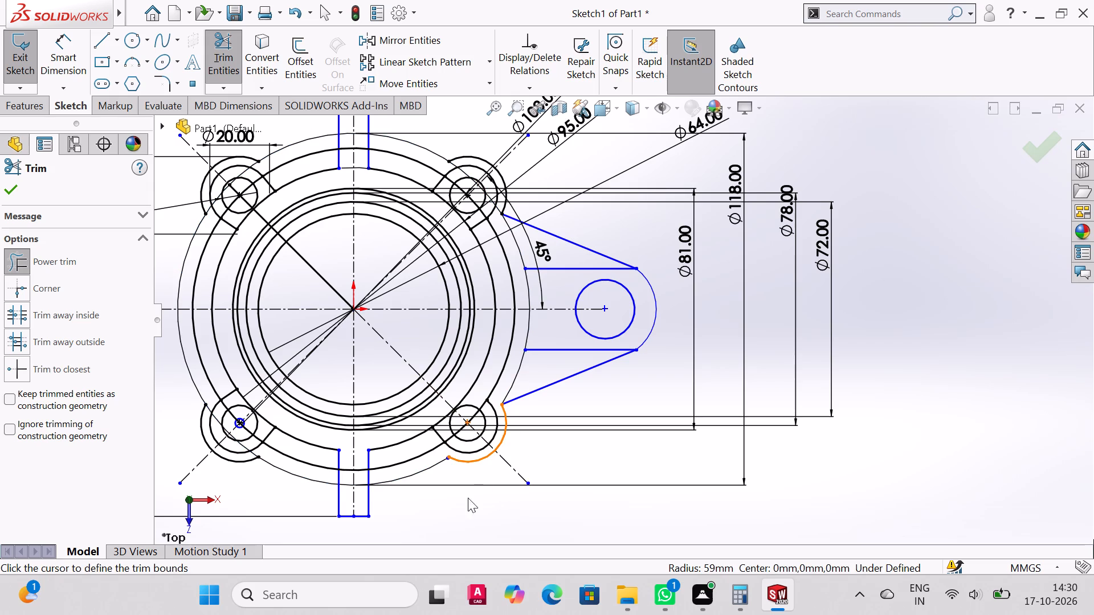
left_click_drag(251, 456, 256, 452)
key("ctrl+z")
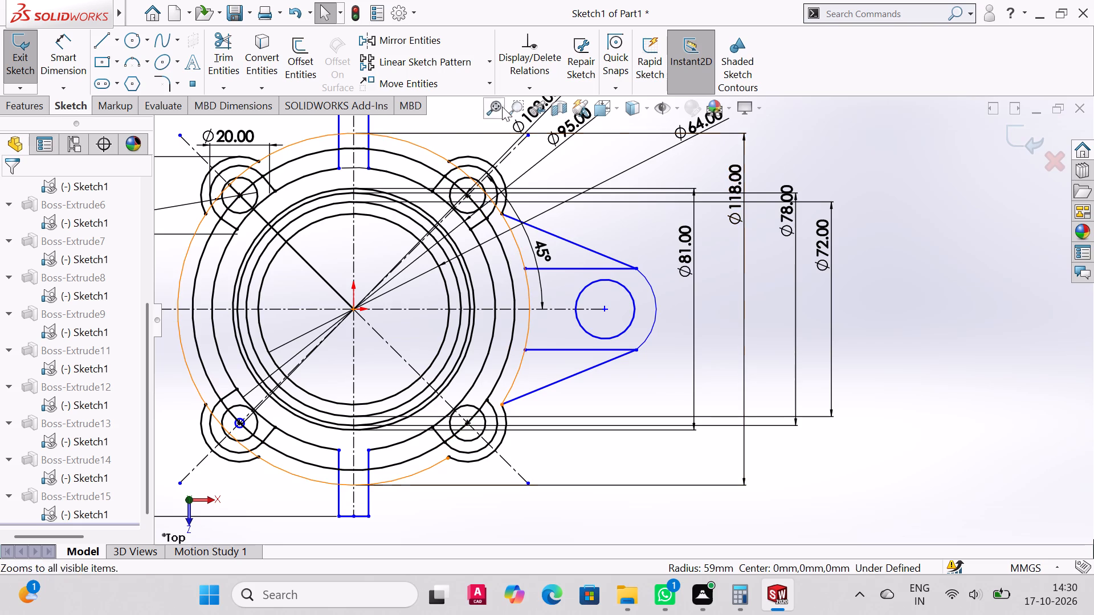
Trim away the 118 mm circle's segments inside the lower-left bolt lug, including across its concentric circles.
left_click(518, 110)
left_click_drag(169, 365, 296, 484)
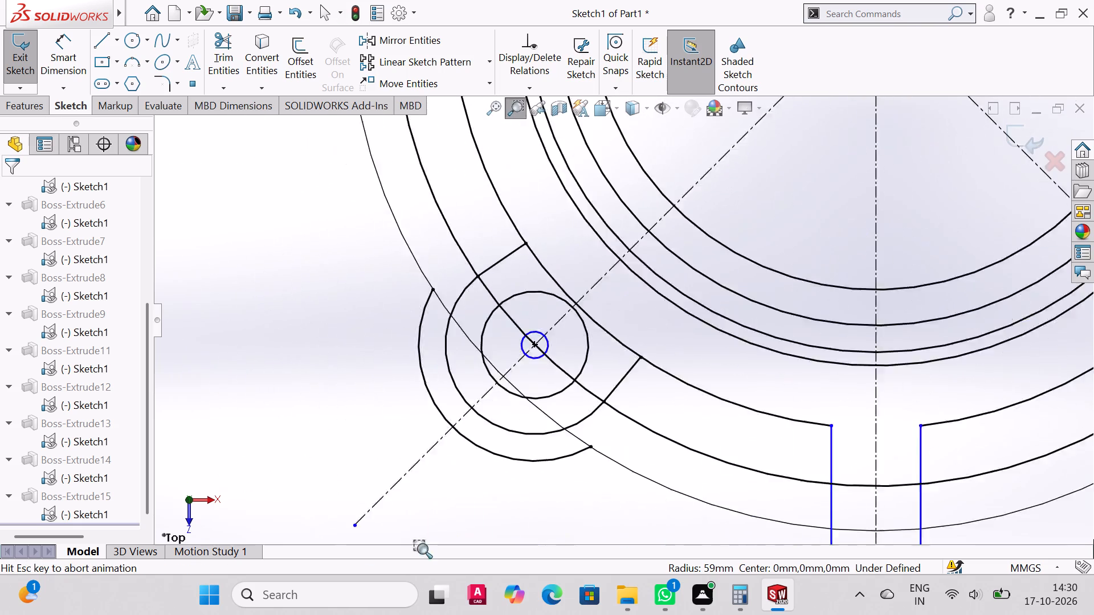
left_click(520, 105)
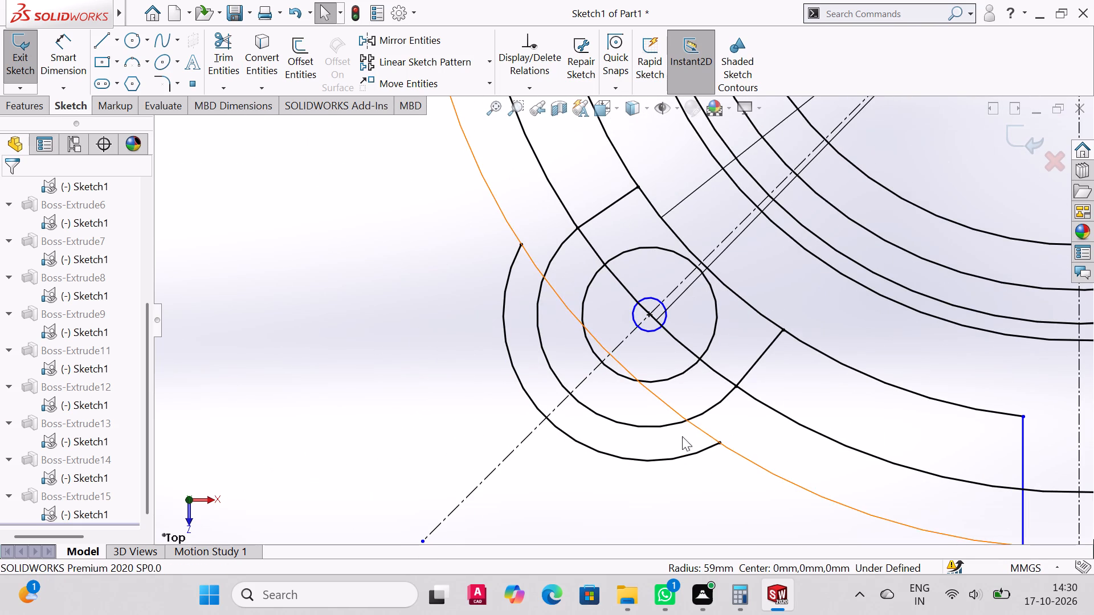
left_click_drag(680, 440, 715, 427)
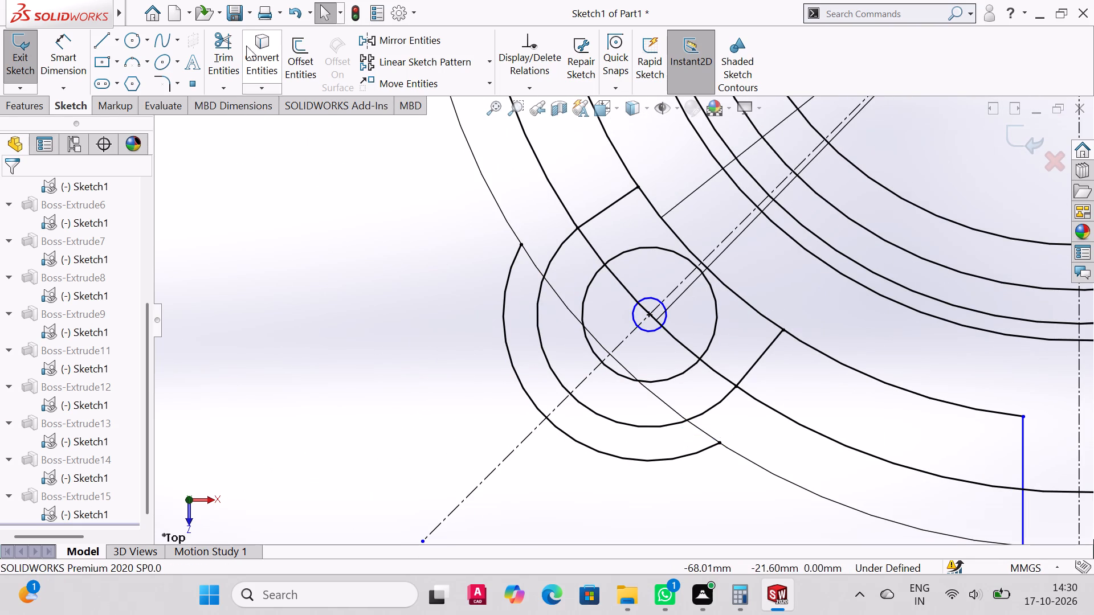
left_click(227, 40)
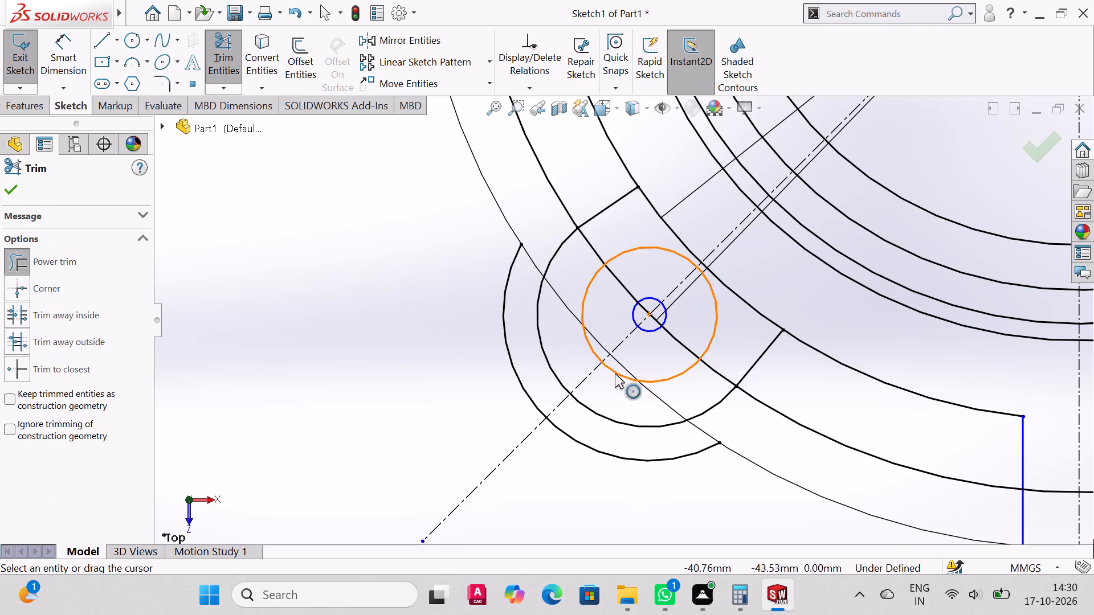
left_click_drag(696, 437, 708, 425)
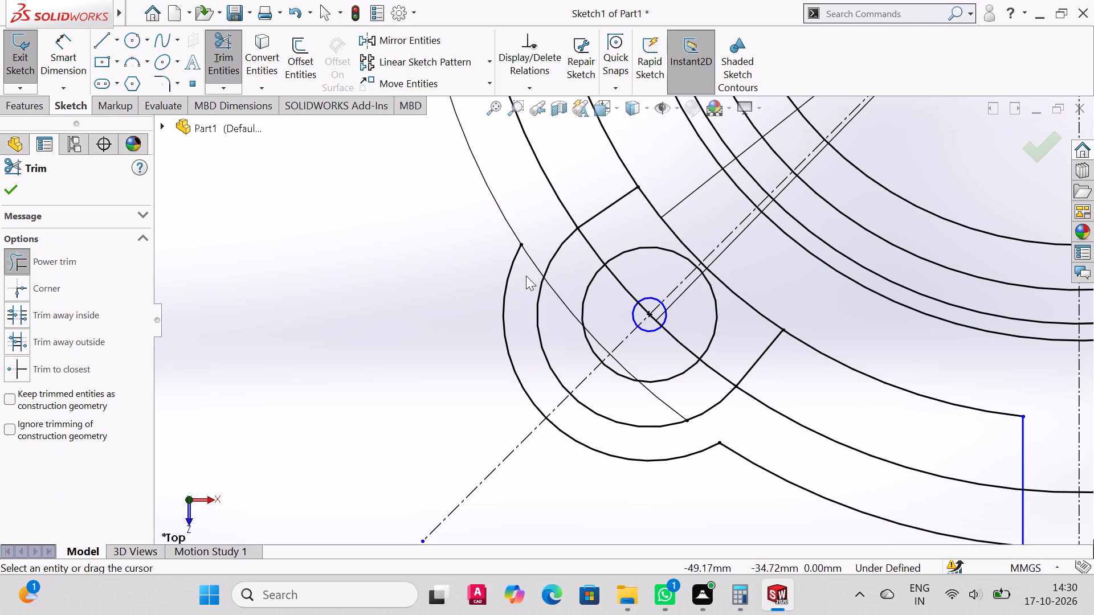
left_click_drag(526, 276, 536, 257)
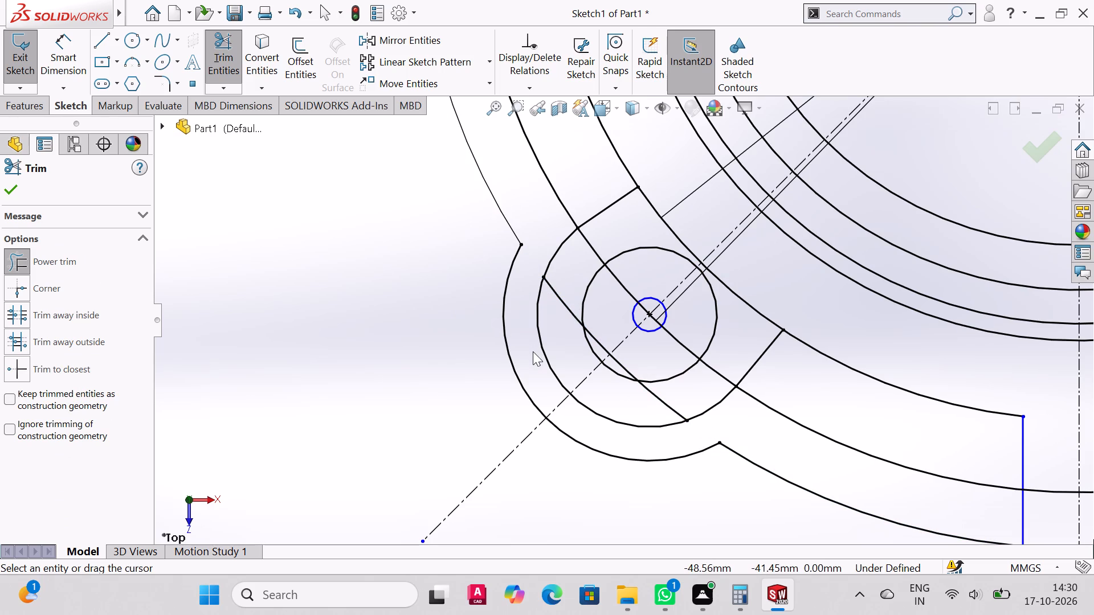
left_click_drag(681, 387, 650, 401)
left_click_drag(635, 354, 620, 367)
left_click_drag(605, 333, 598, 346)
left_click_drag(566, 279, 563, 320)
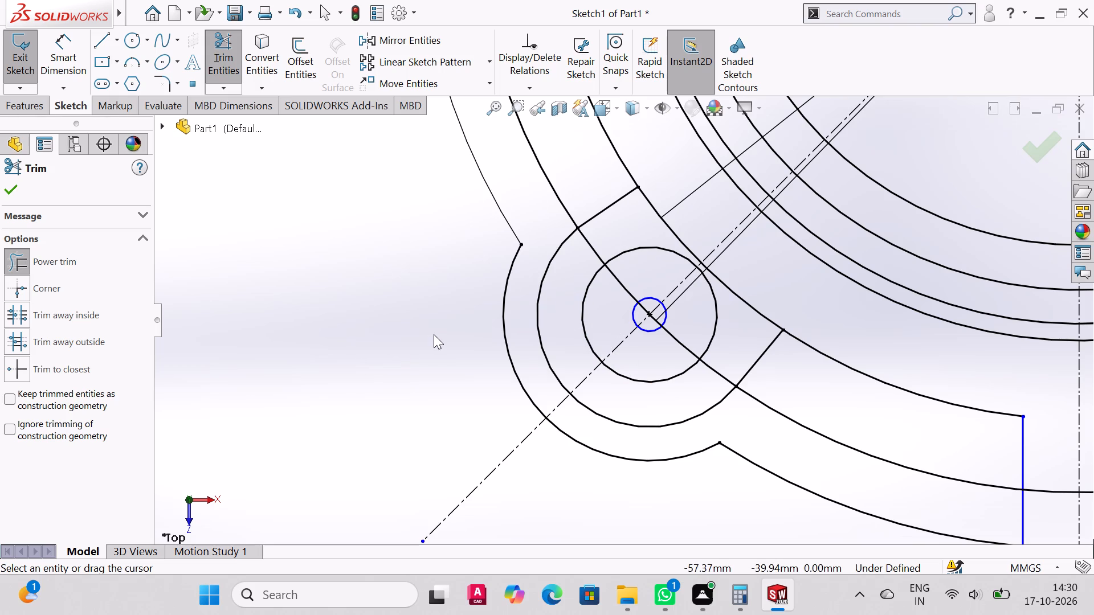
Delete the small 3 mm circle at the centre of the lower-left bolt lug.
scroll(434, 334, "up", 4)
scroll(499, 321, "up", 4)
scroll(671, 321, "down", 4)
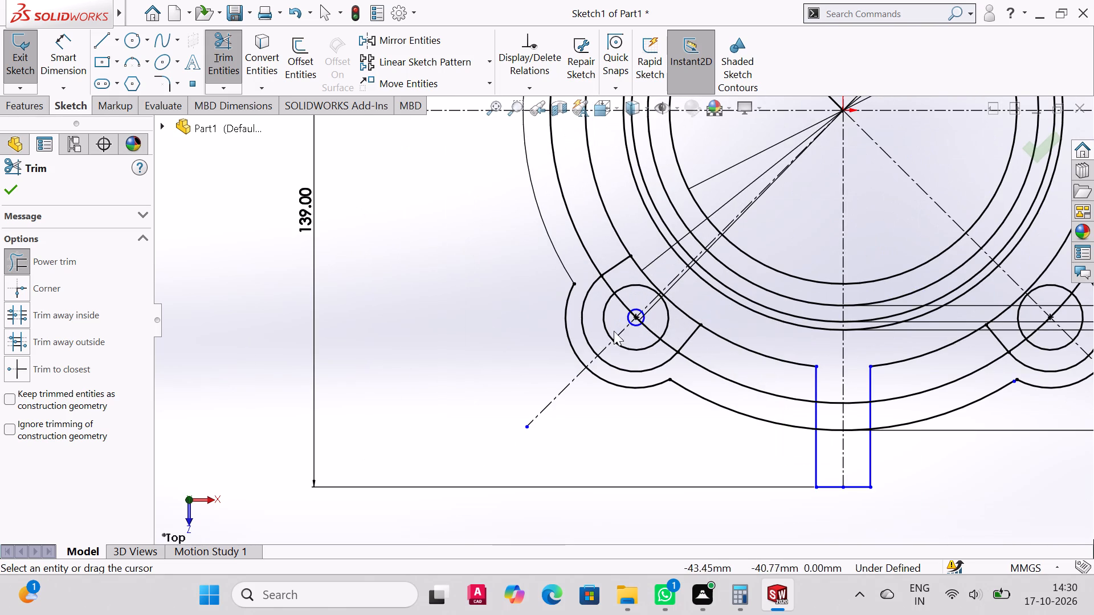
left_click(643, 319)
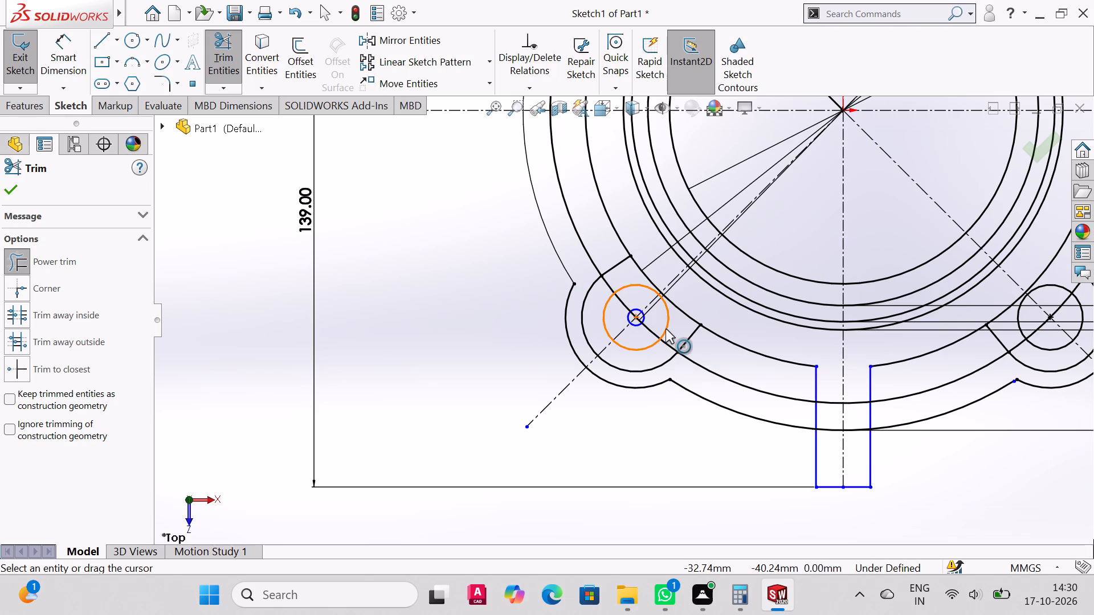
key("Escape")
left_click(646, 319)
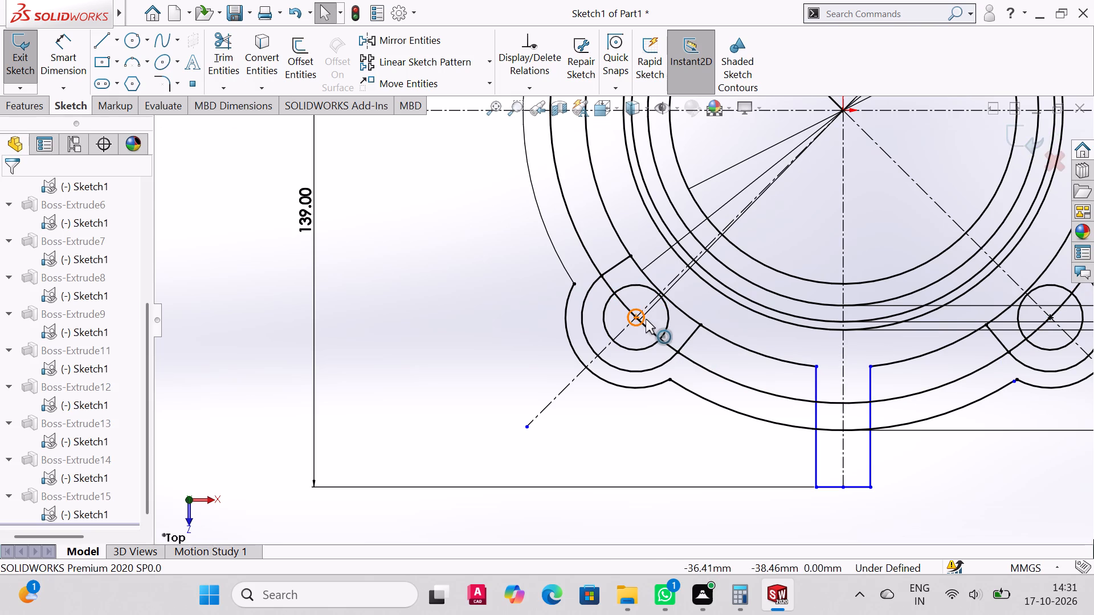
key("Delete")
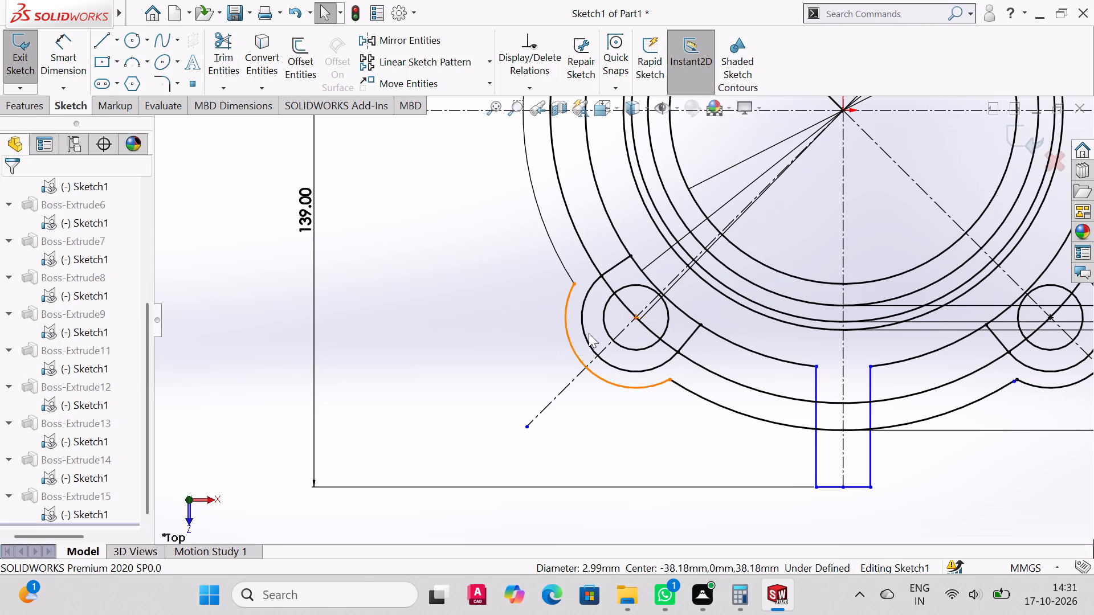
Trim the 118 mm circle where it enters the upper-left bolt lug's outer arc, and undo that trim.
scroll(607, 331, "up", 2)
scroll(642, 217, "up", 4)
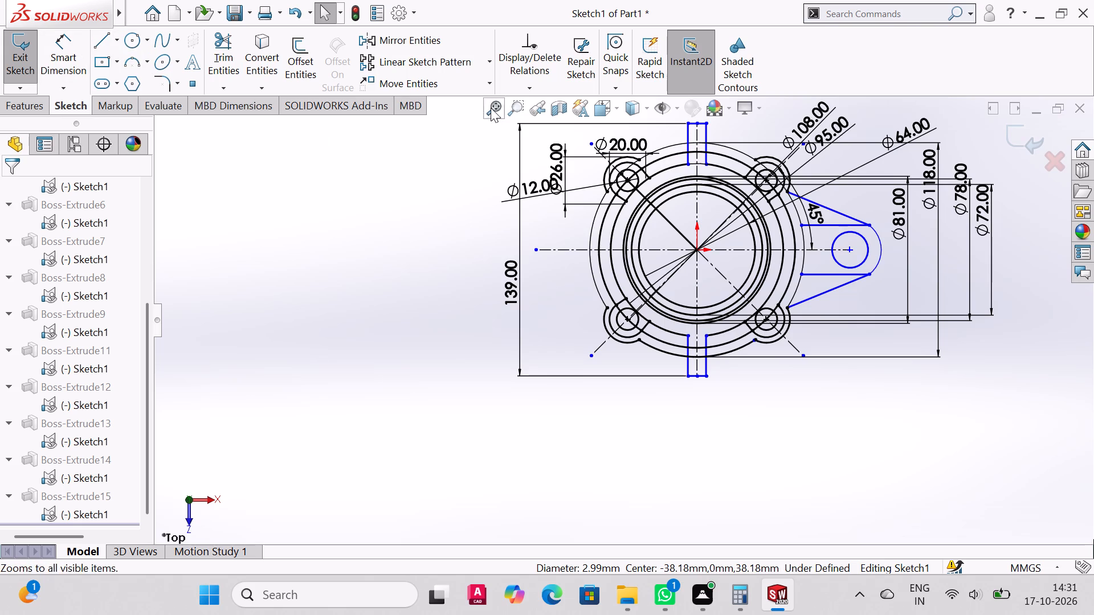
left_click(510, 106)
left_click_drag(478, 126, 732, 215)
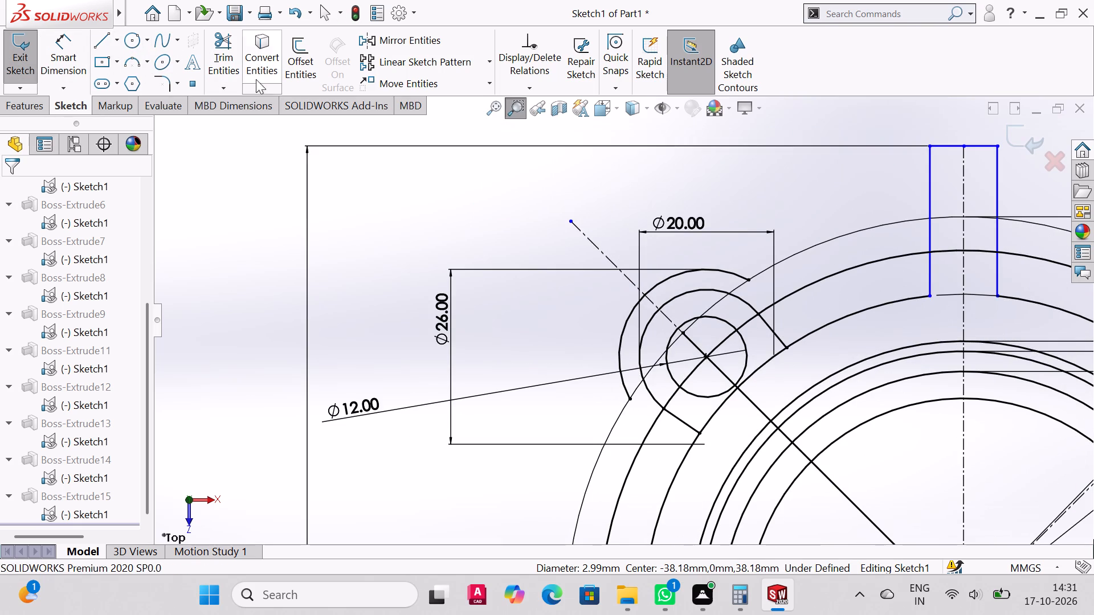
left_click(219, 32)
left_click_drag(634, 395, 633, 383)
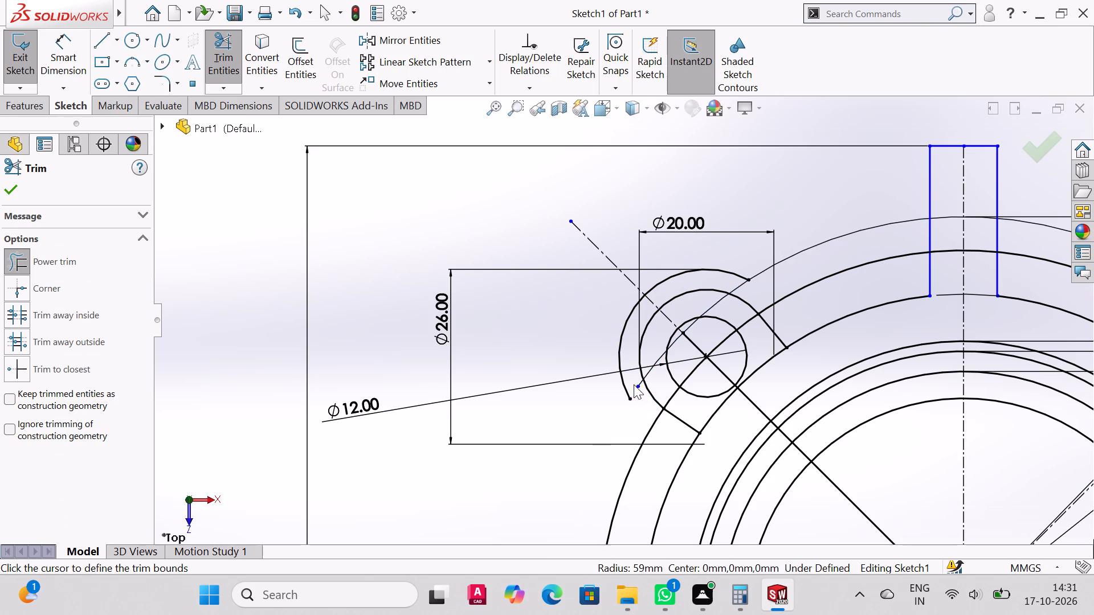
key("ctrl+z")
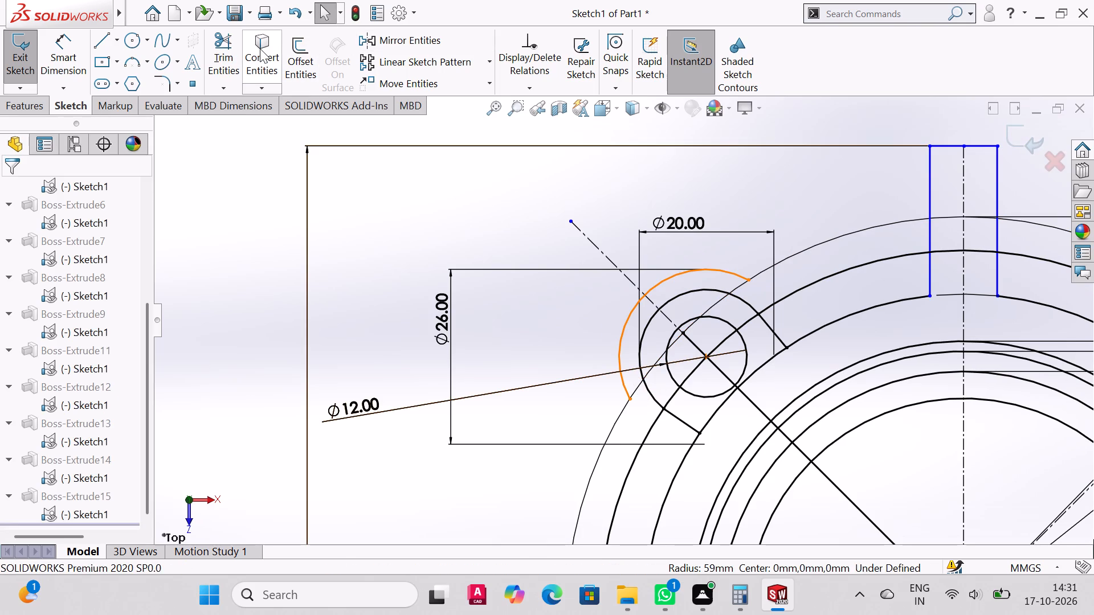
Trim away the 118 mm circle's segments inside the upper-left bolt lug, including across its 12 mm hole.
left_click(230, 48)
left_click_drag(632, 381, 635, 387)
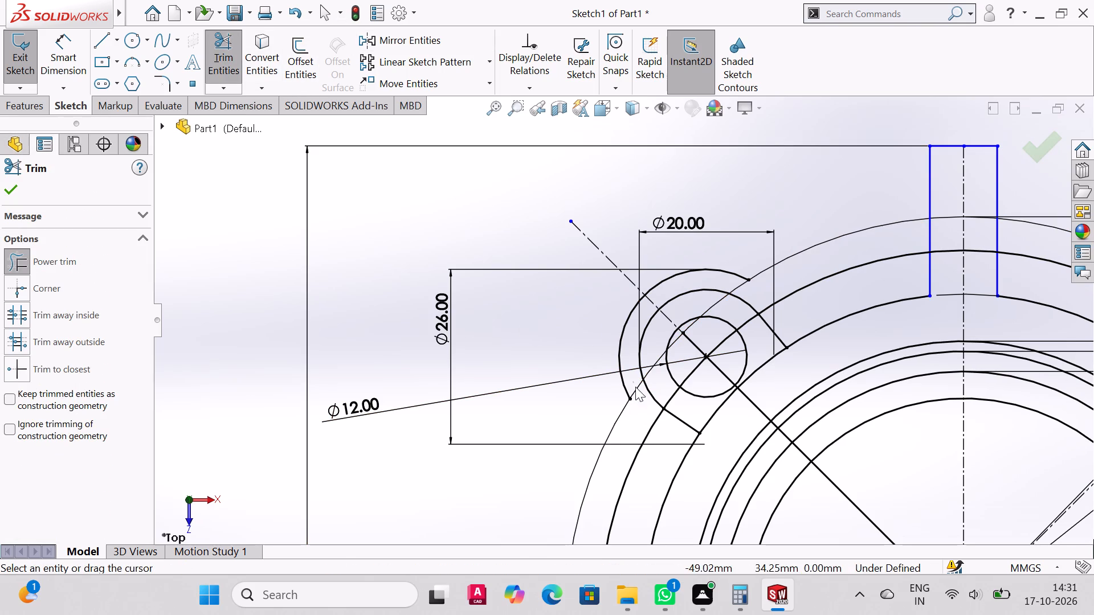
left_click_drag(635, 387, 635, 395)
left_click_drag(730, 281, 744, 292)
left_click_drag(691, 306, 728, 310)
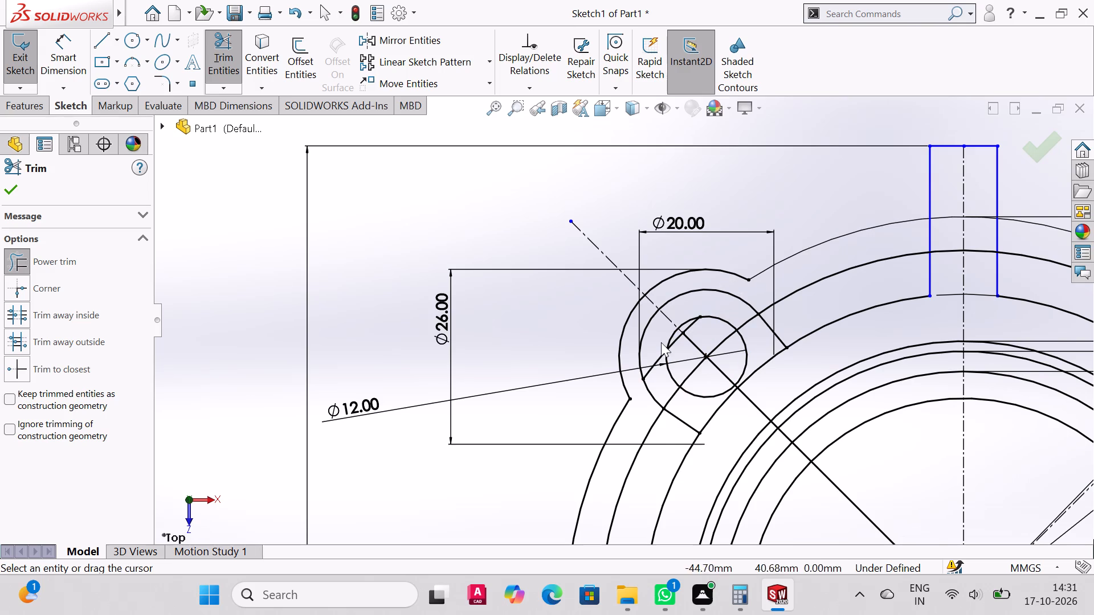
left_click_drag(656, 346, 656, 369)
left_click_drag(680, 350, 675, 337)
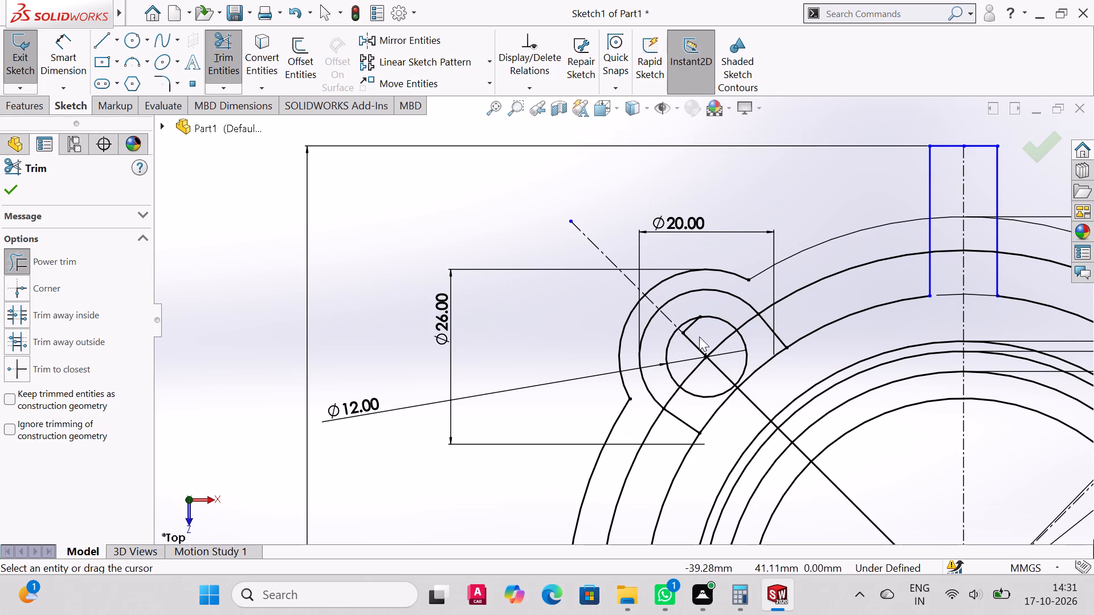
left_click_drag(700, 335, 687, 328)
Trim away the 118 mm circle's segments inside the upper-right bolt lug, from one end of its outer arc to the other.
scroll(495, 315, "up", 3)
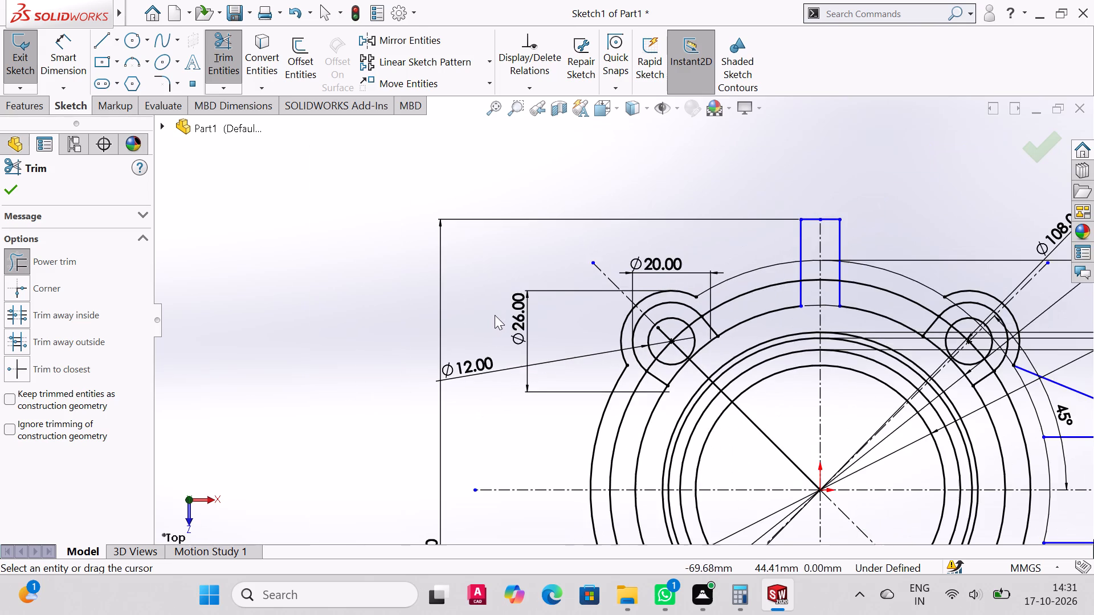
scroll(495, 315, "up", 3)
left_click(521, 110)
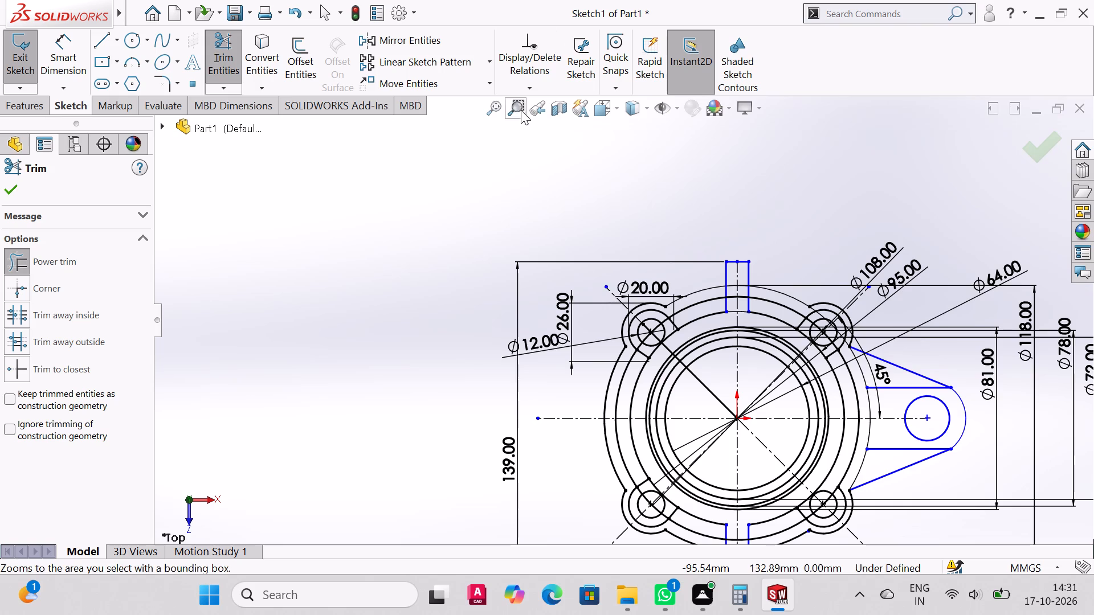
left_click_drag(793, 289, 889, 357)
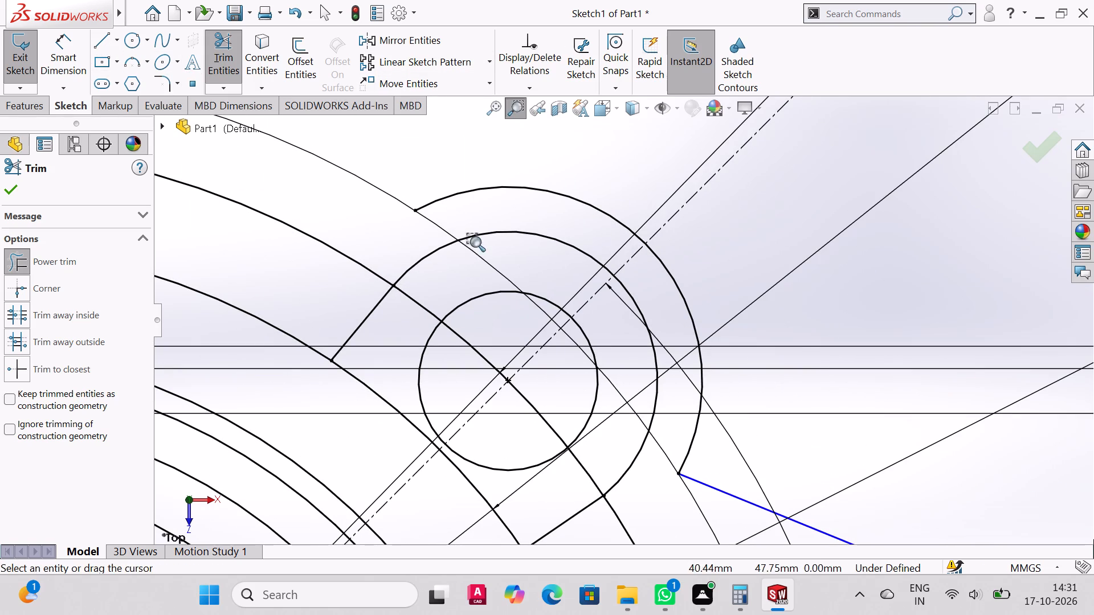
left_click(409, 228)
left_click(513, 103)
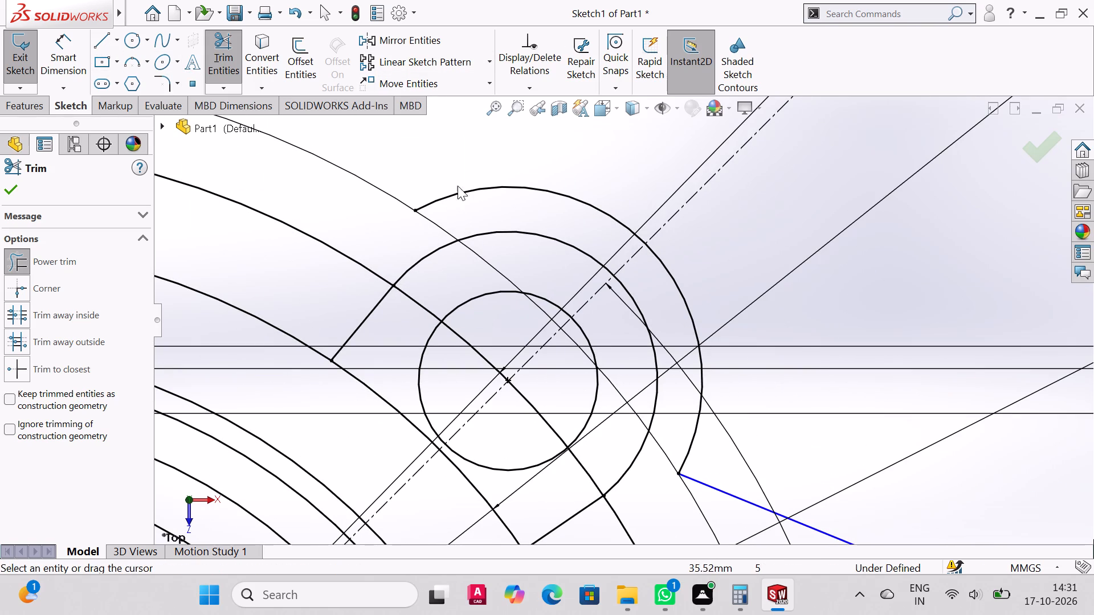
left_click_drag(422, 228, 444, 222)
left_click_drag(450, 256, 484, 256)
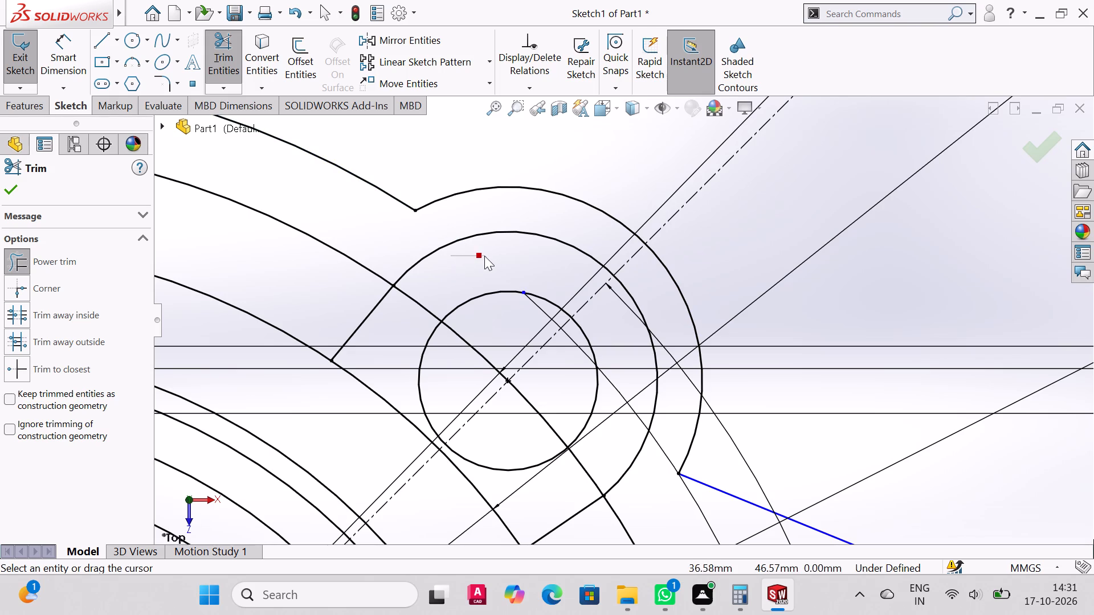
left_click_drag(484, 256, 487, 255)
left_click_drag(520, 314, 542, 306)
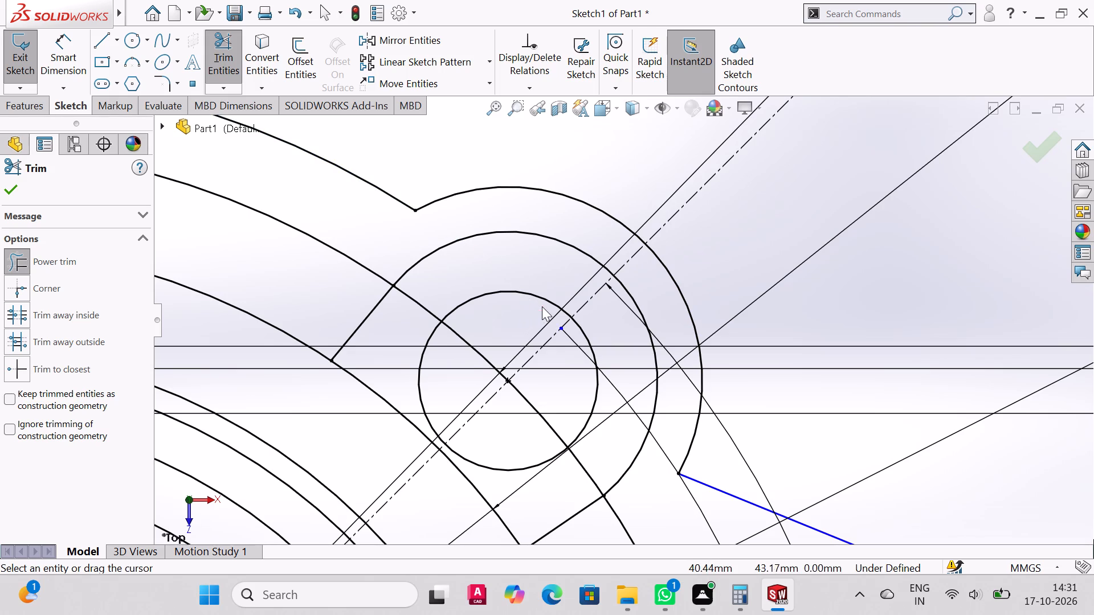
left_click_drag(574, 363, 581, 345)
left_click_drag(622, 357, 609, 393)
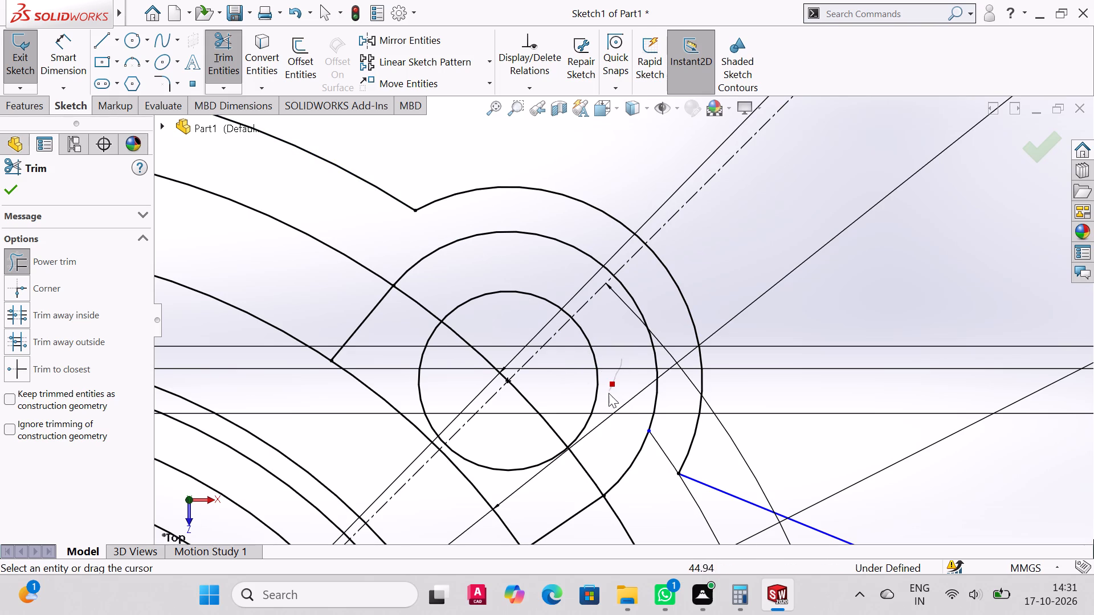
left_click_drag(609, 393, 606, 396)
left_click_drag(675, 321, 663, 358)
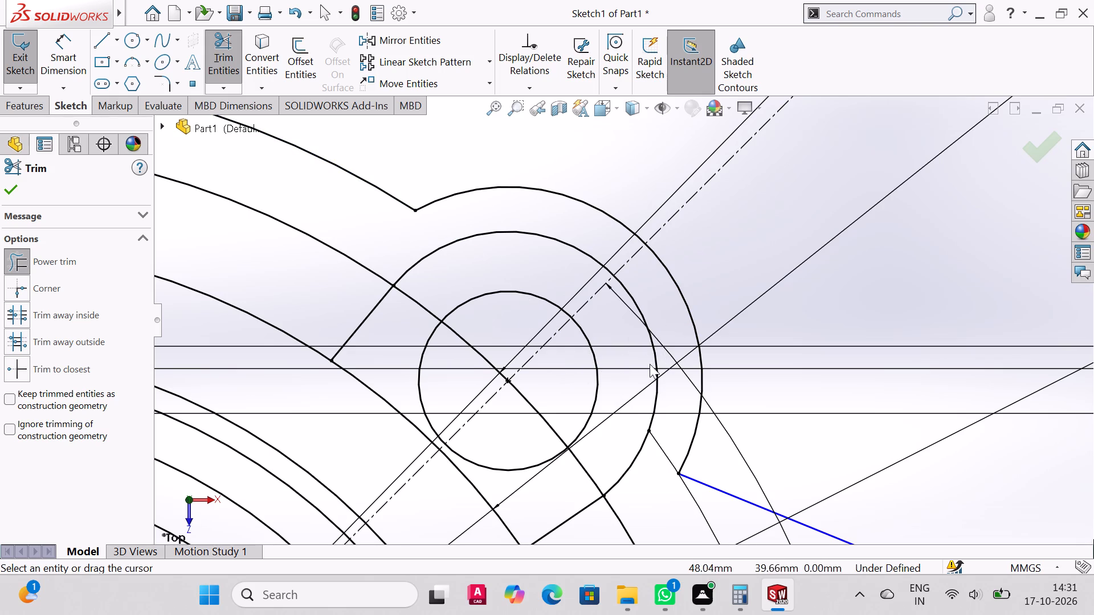
left_click_drag(674, 428, 644, 483)
Trim the 118 mm circle between the side lug's lower horizontal line and its lower slanted line.
scroll(532, 396, "up", 13)
scroll(619, 419, "down", 1)
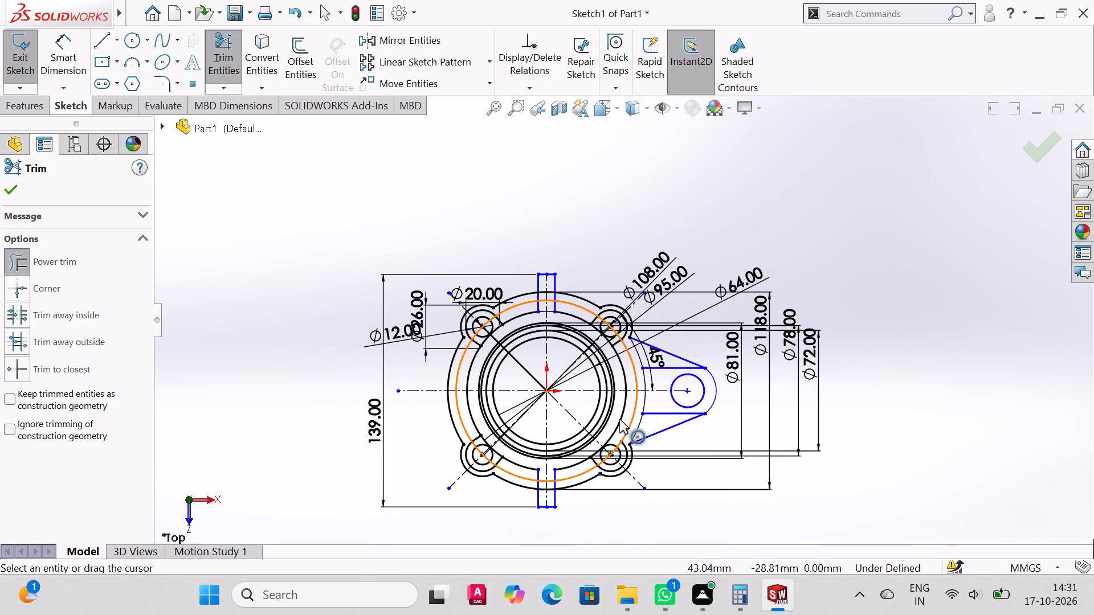
scroll(691, 389, "up", 1)
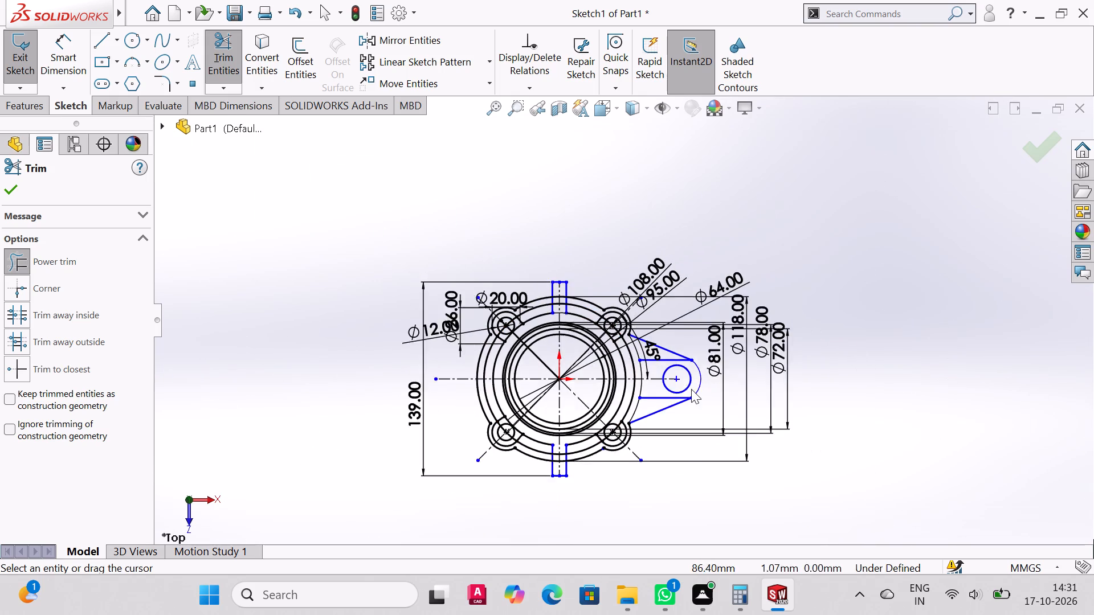
scroll(691, 389, "up", 1)
scroll(691, 378, "down", 7)
left_click_drag(650, 411, 673, 411)
scroll(717, 419, "down", 3)
scroll(711, 475, "up", 8)
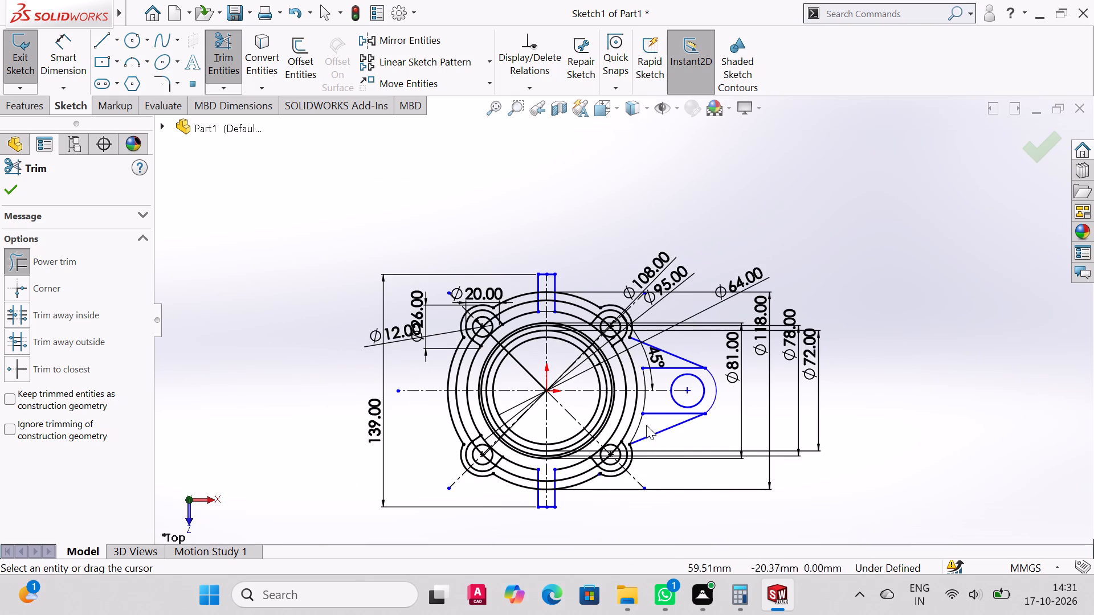
left_click_drag(658, 425, 635, 428)
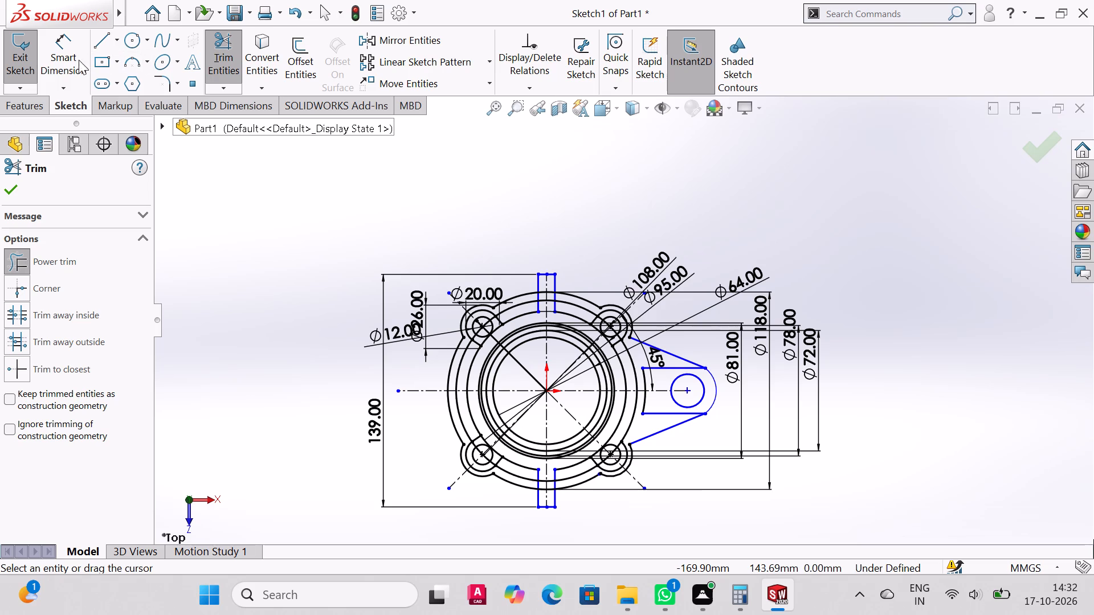
Mirror the side lug's two slanted lines, upper horizontal line, outer arc and hole circle about the vertical centerline.
left_click(397, 43)
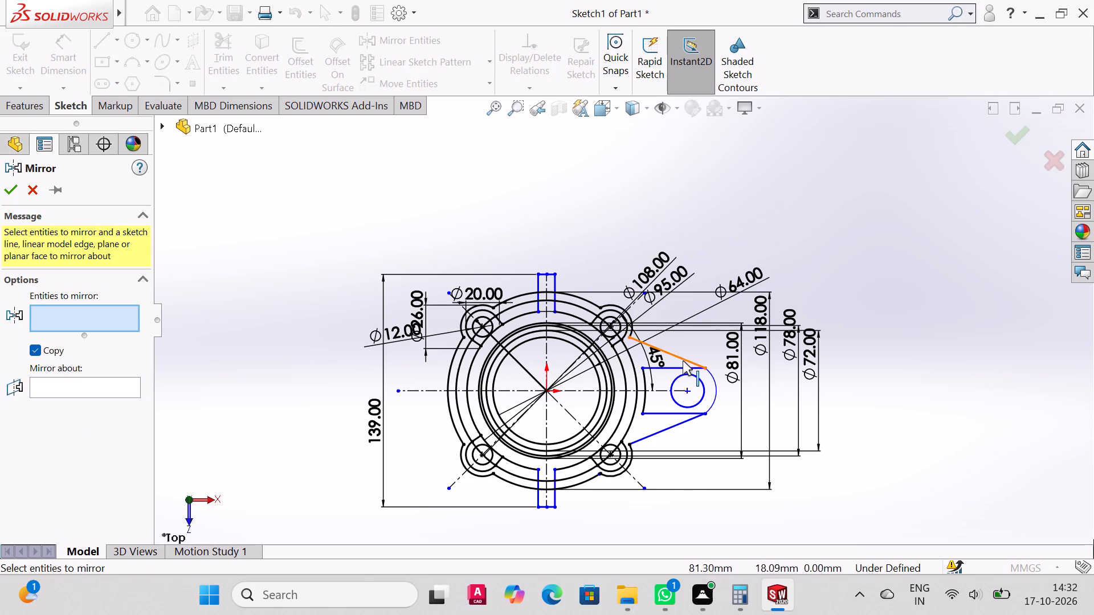
left_click(683, 359)
left_click(676, 370)
left_click(664, 409)
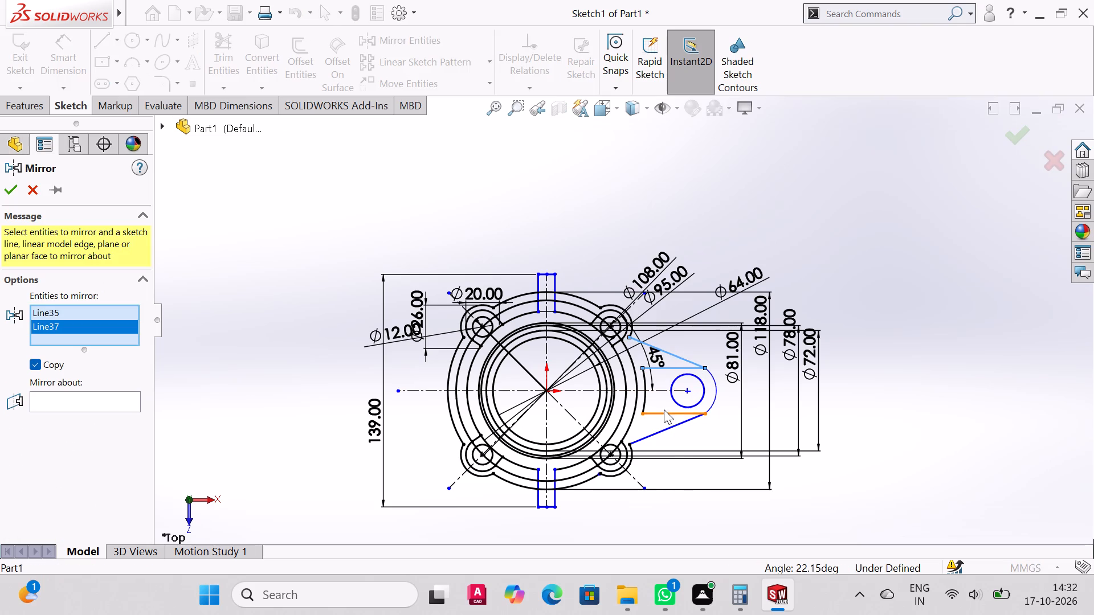
left_click(661, 433)
left_click(715, 390)
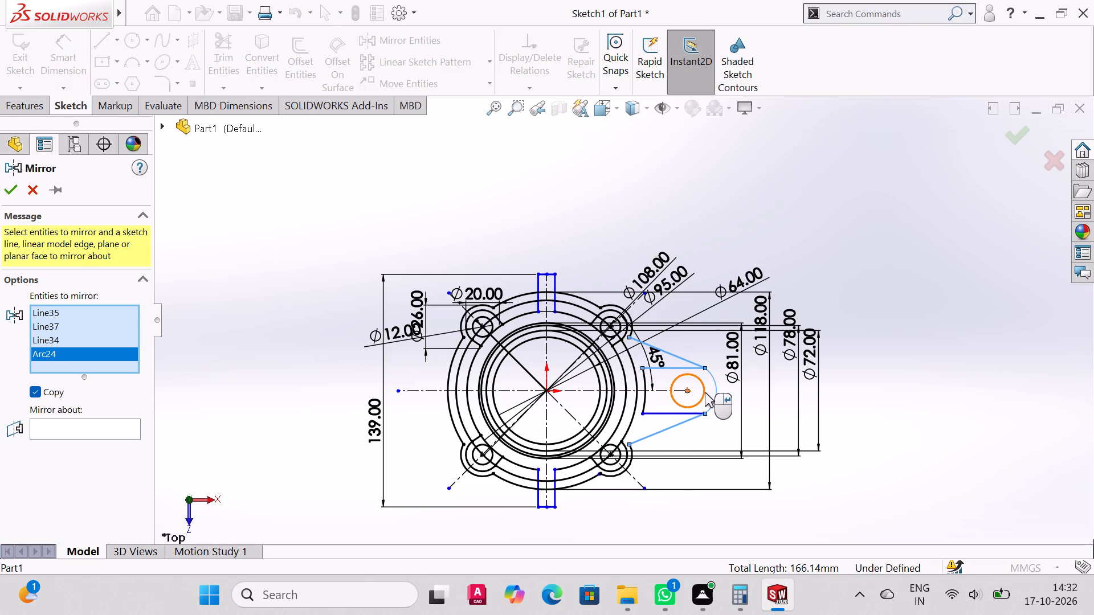
left_click(704, 392)
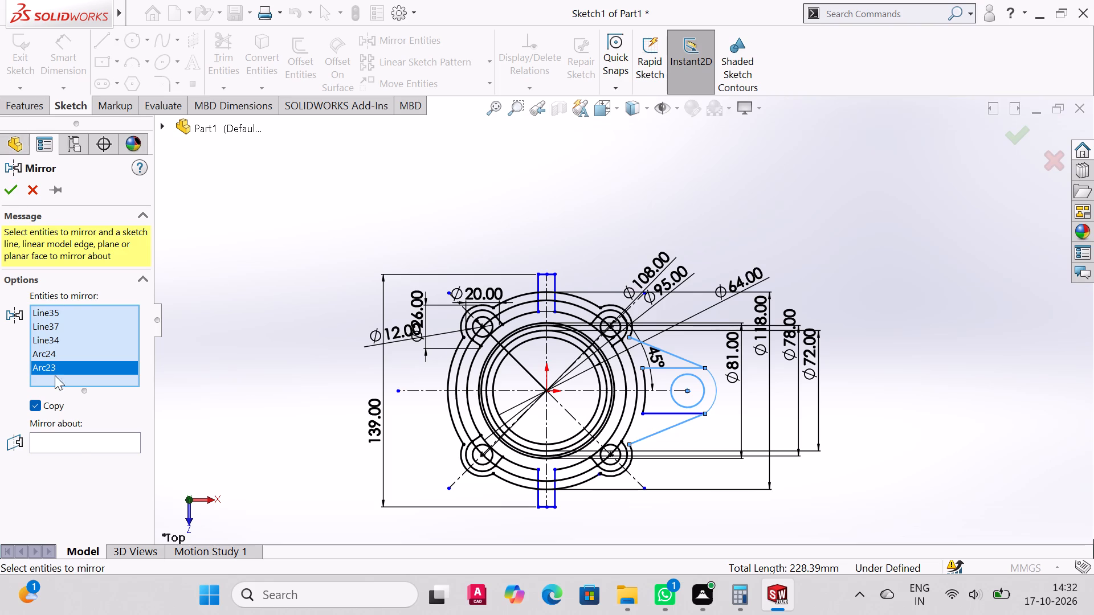
left_click(73, 438)
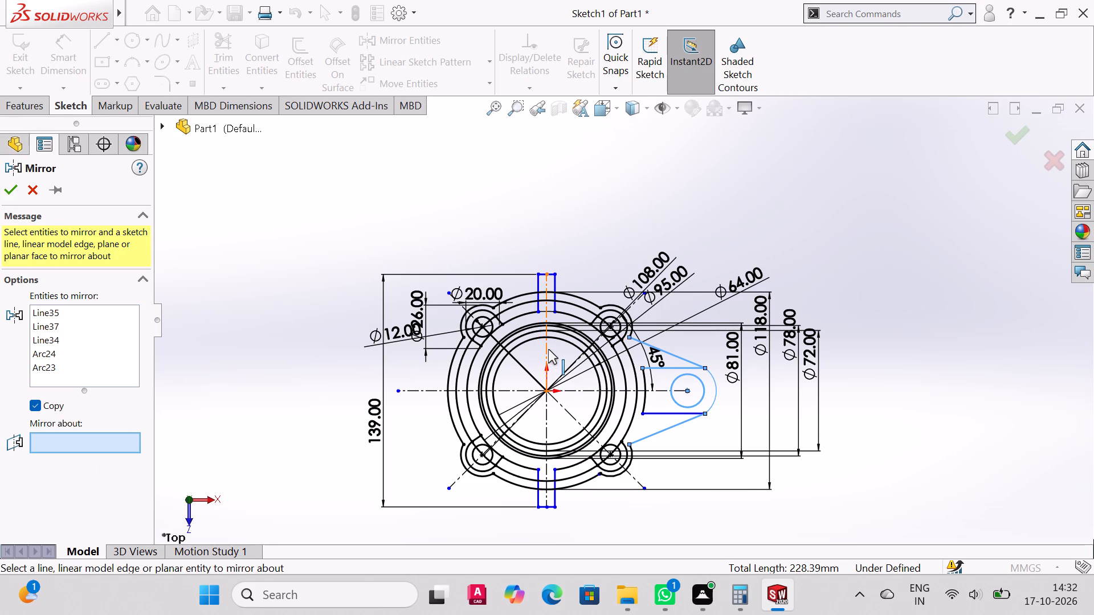
left_click(548, 351)
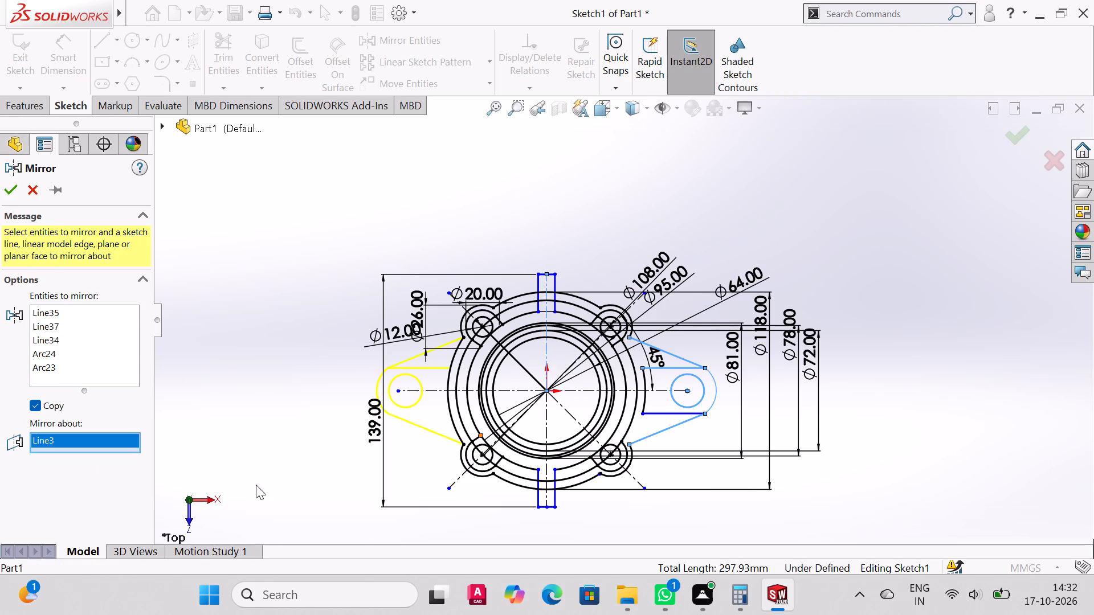
left_click(7, 185)
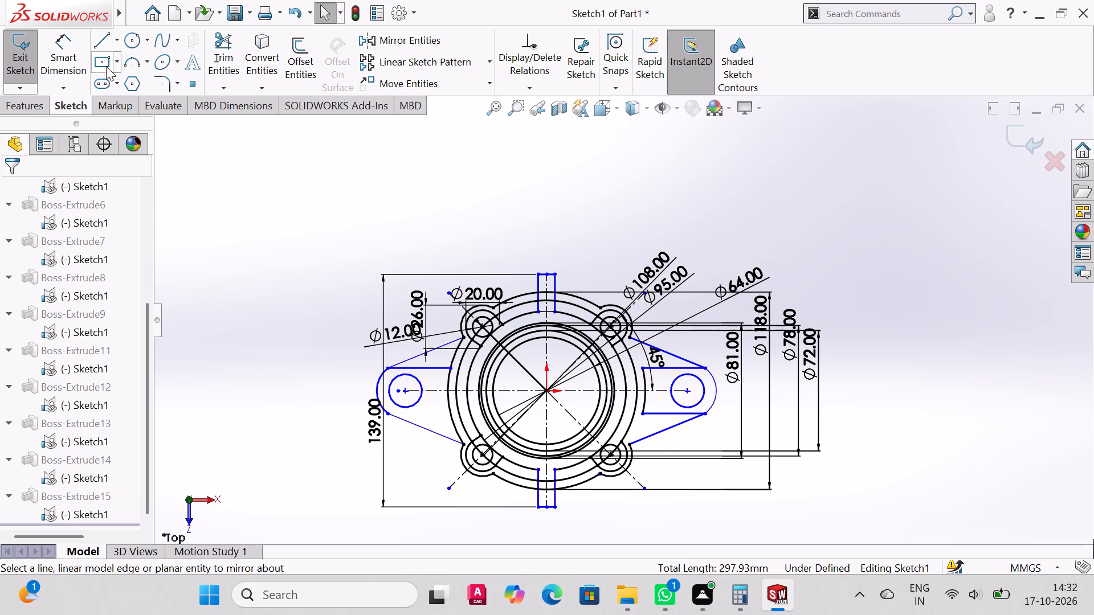
Mirror the original side lug's lower horizontal line about the vertical centerline to complete the opposite lug.
left_click(377, 39)
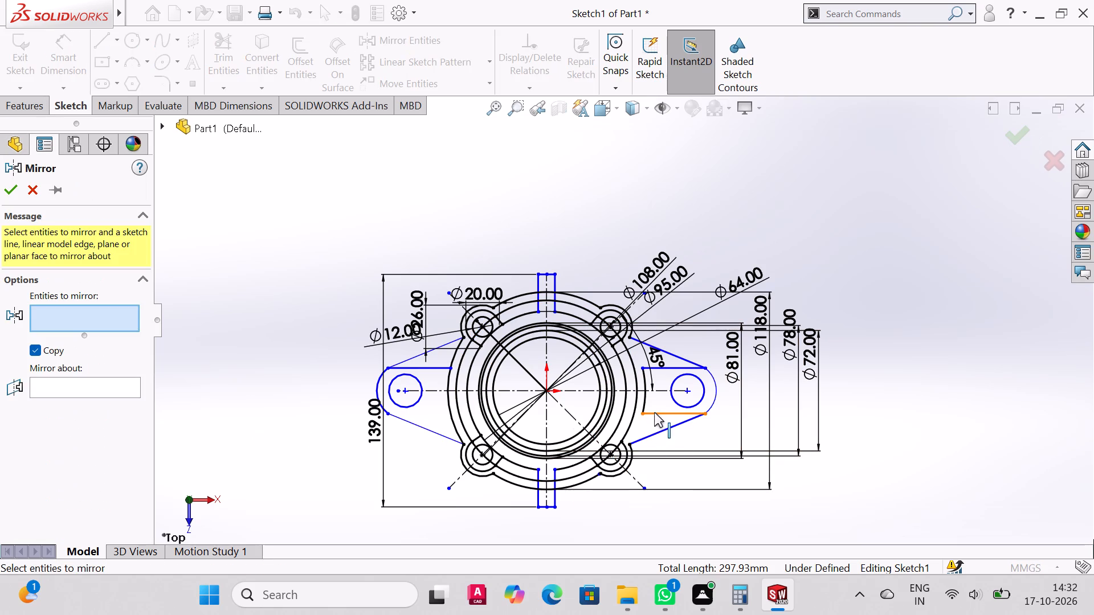
left_click(656, 412)
left_click(96, 388)
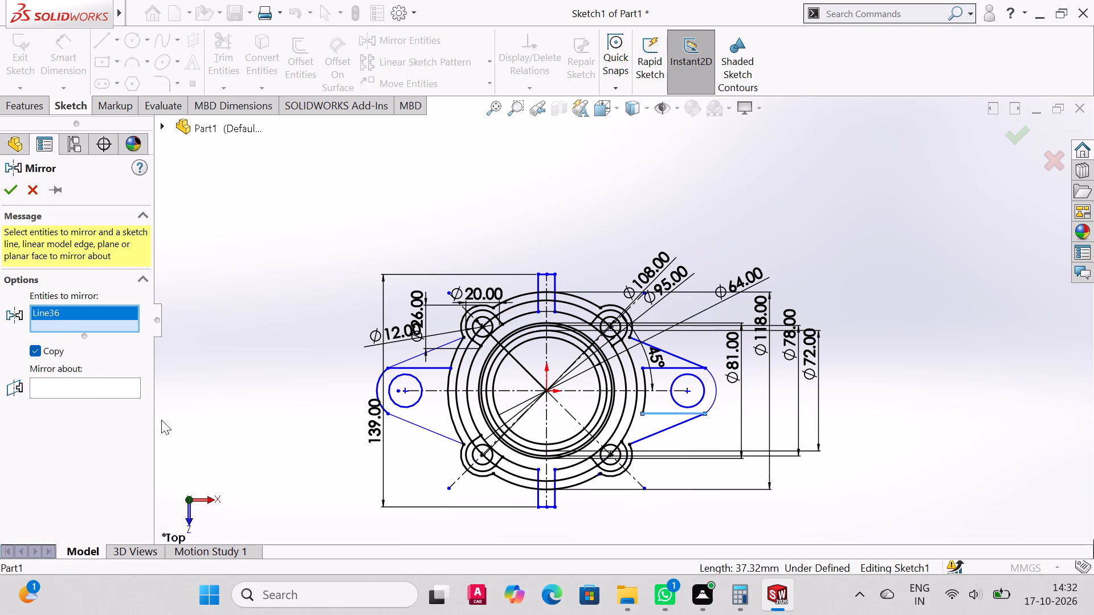
left_click(544, 421)
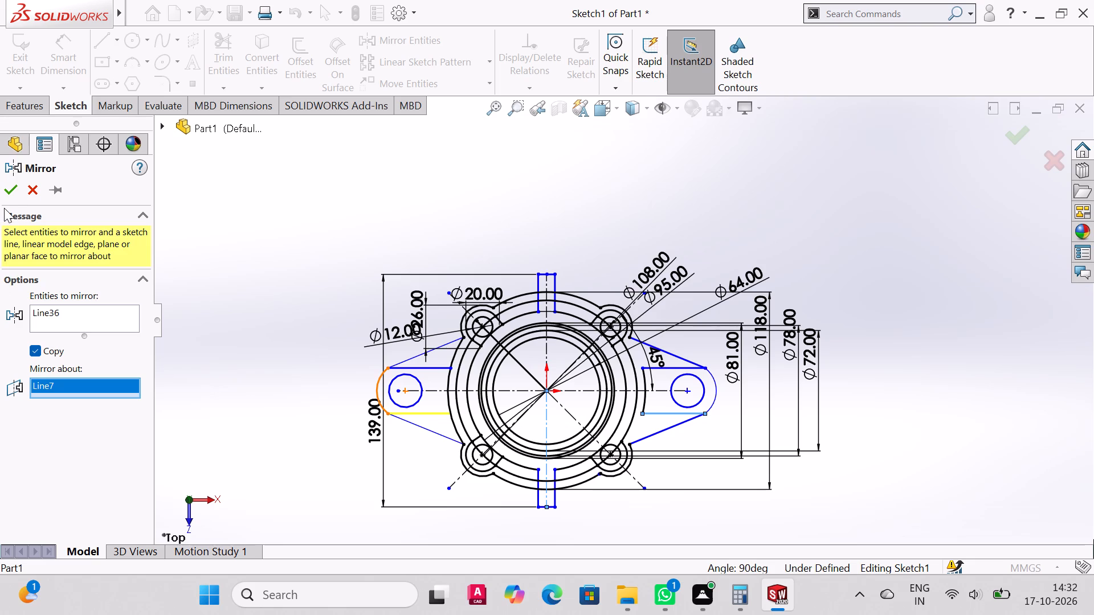
left_click(5, 191)
Trim the 118 mm circle between the mirrored lug's horizontal and slanted lines, both above and below the horizontal centerline.
left_click(226, 38)
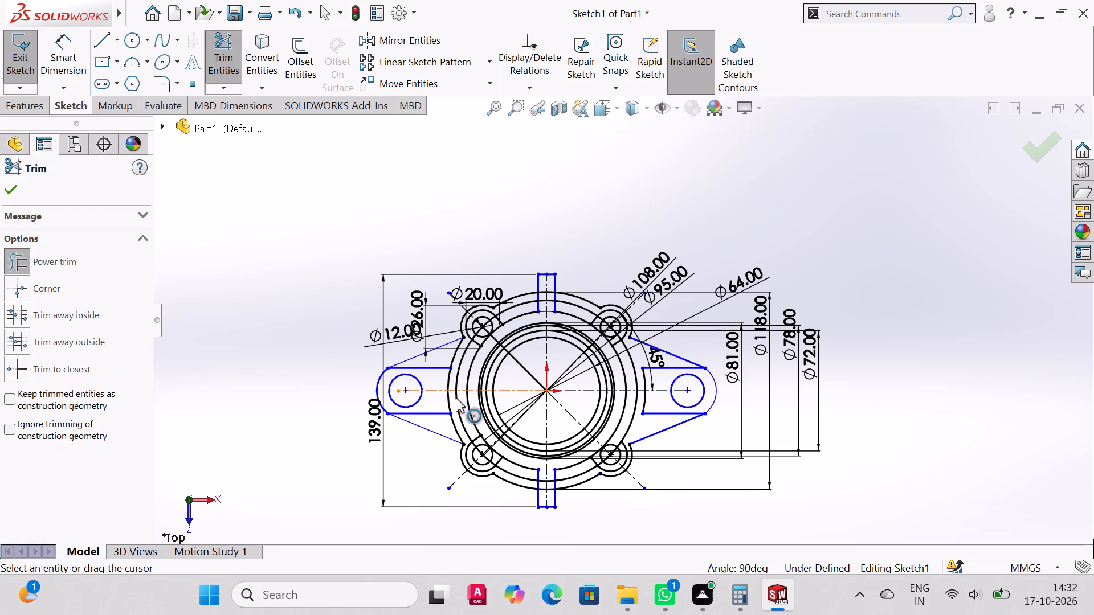
left_click_drag(447, 353, 459, 353)
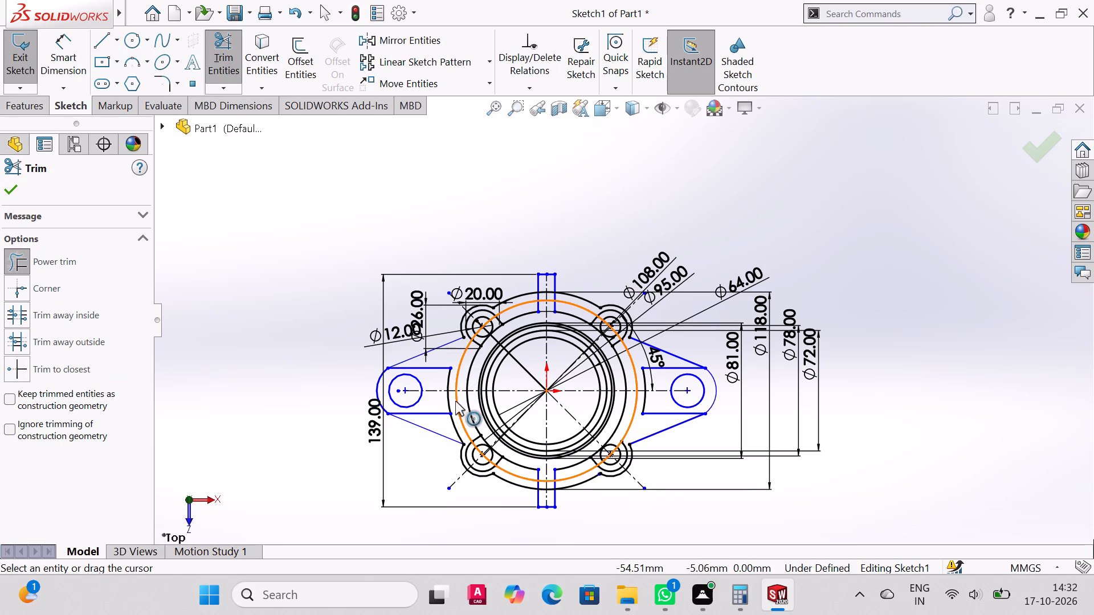
left_click_drag(446, 431, 455, 431)
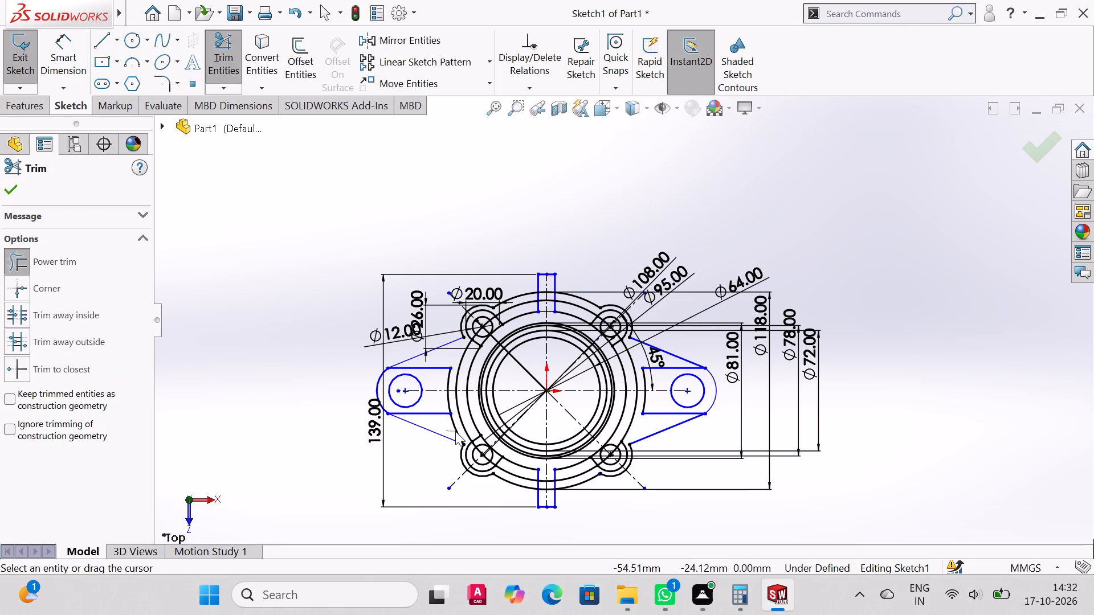
left_click_drag(455, 431, 458, 431)
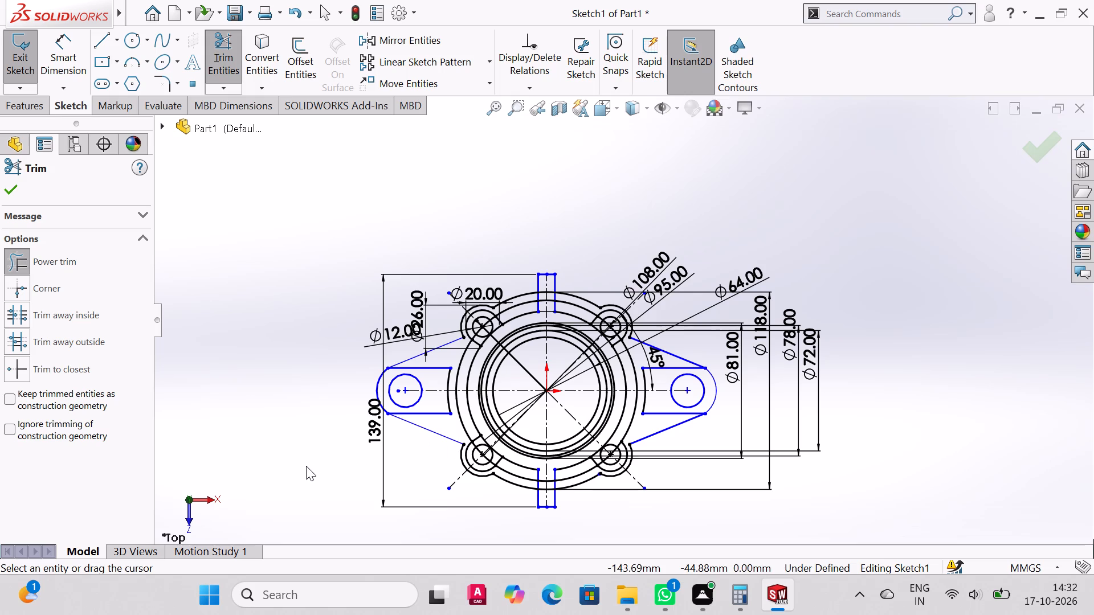
left_click(7, 194)
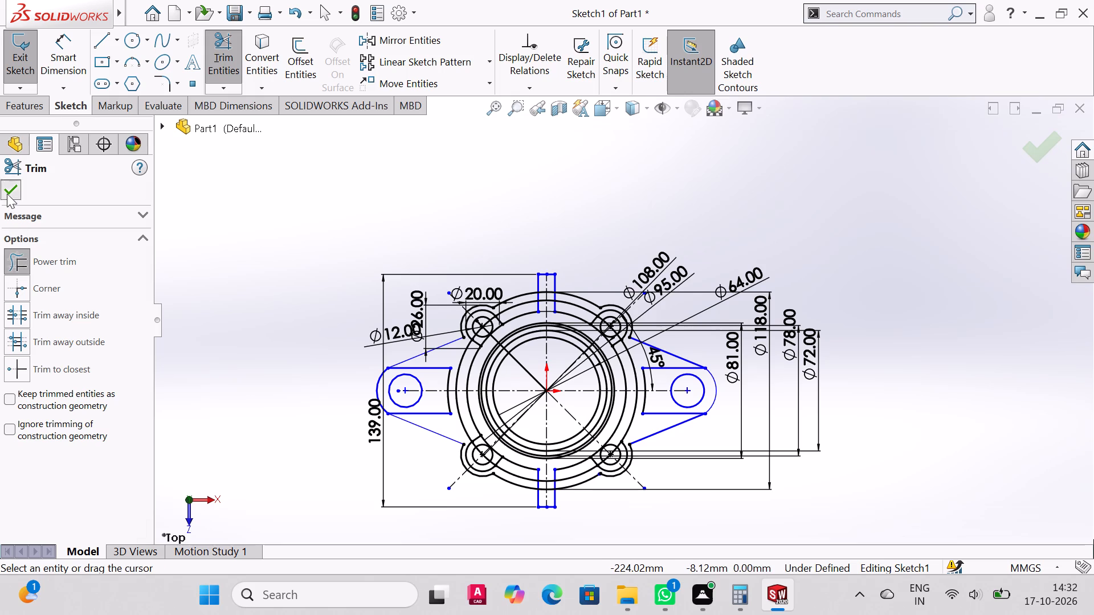
Exit Sketch1 and rebuild all features, ignoring the Boss-Extrude8 error, and dismiss the error report.
scroll(262, 321, "down", 5)
scroll(263, 321, "up", 8)
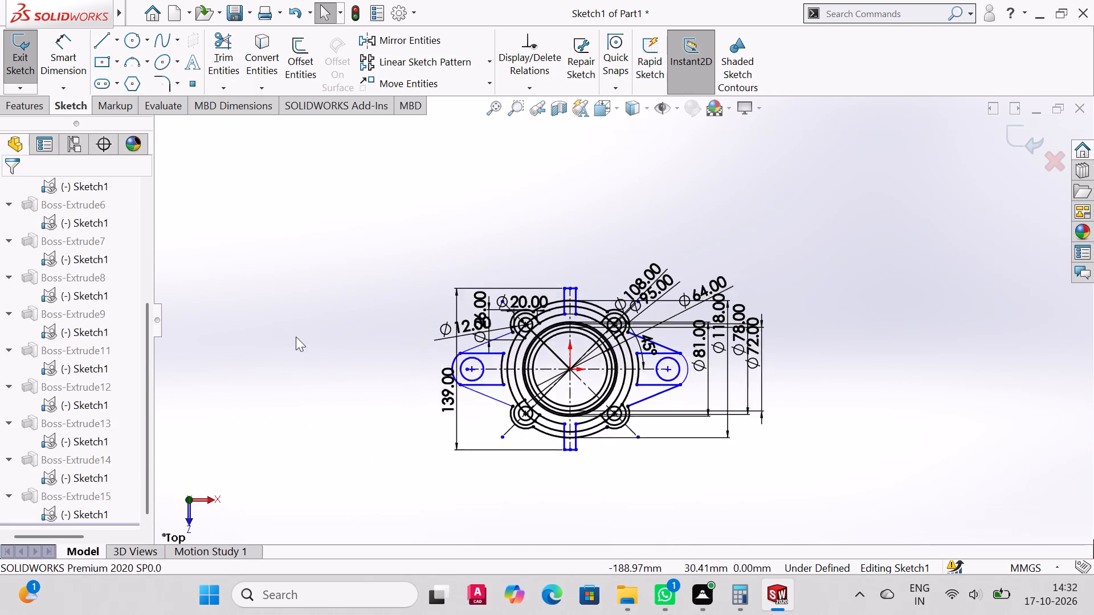
scroll(296, 337, "up", 2)
scroll(296, 337, "down", 5)
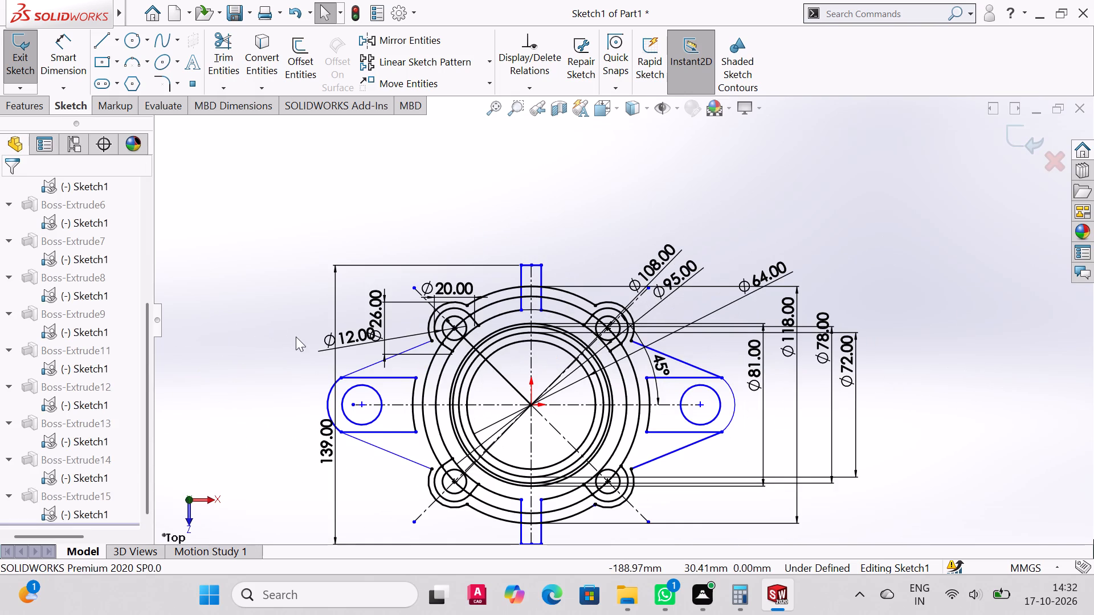
left_click(15, 111)
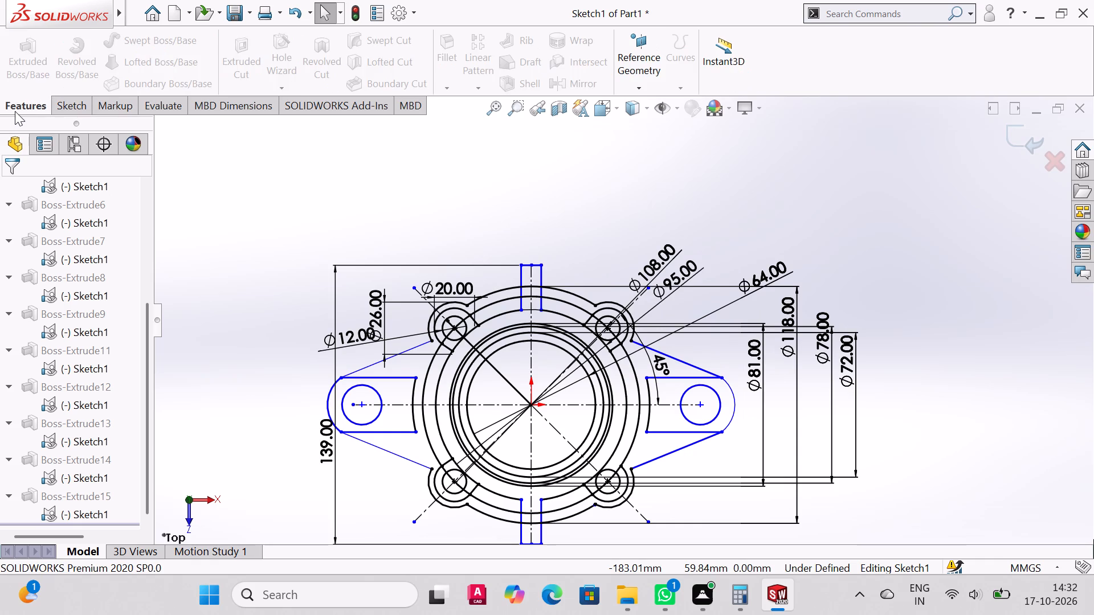
left_click(78, 116)
left_click(78, 106)
left_click(11, 58)
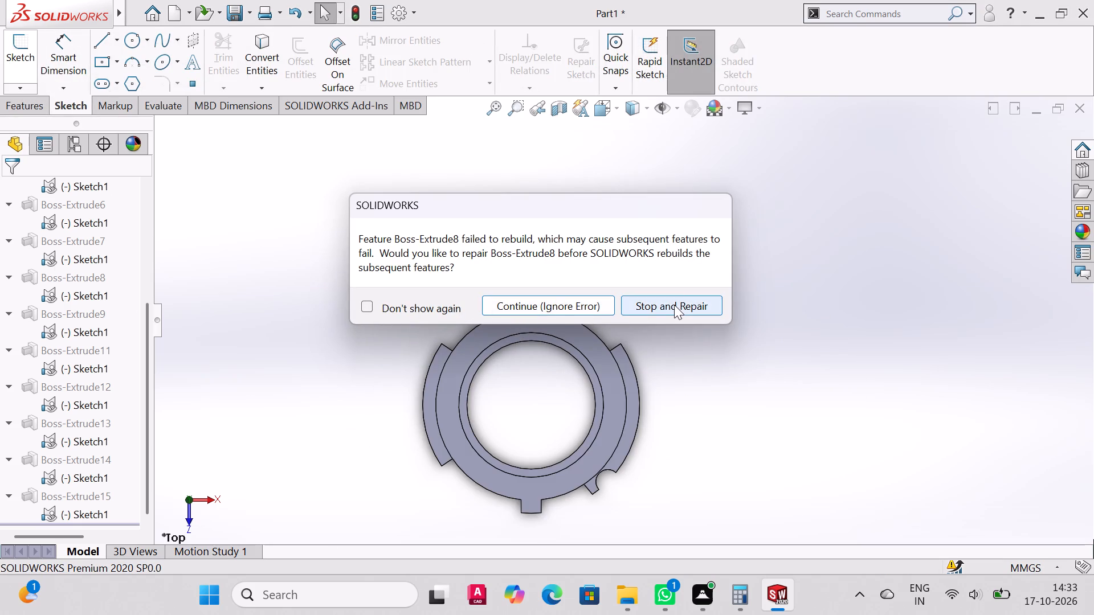
left_click(537, 305)
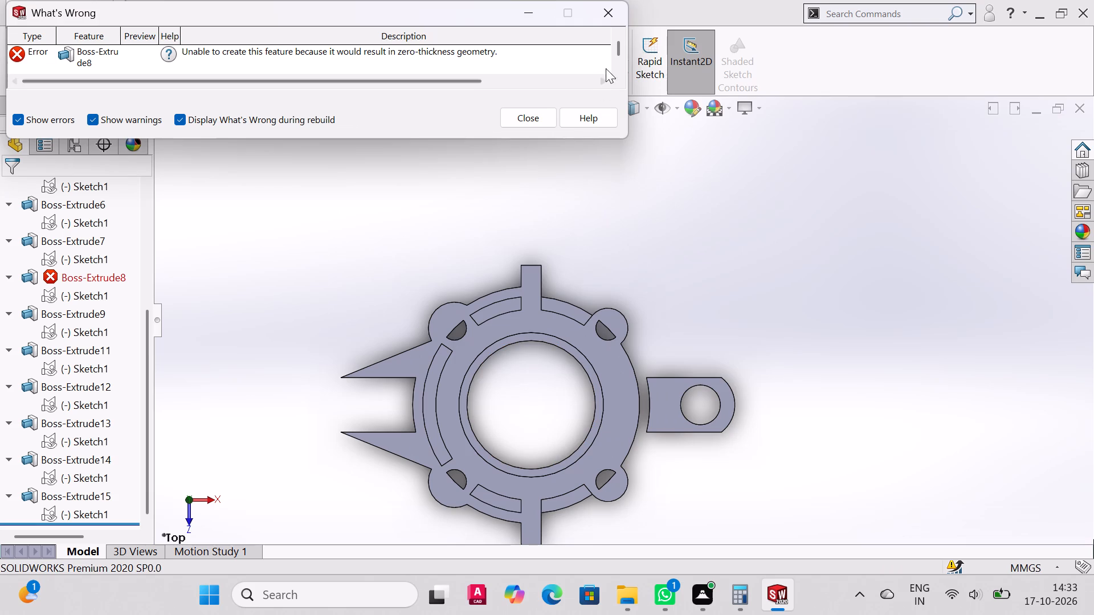
left_click(609, 13)
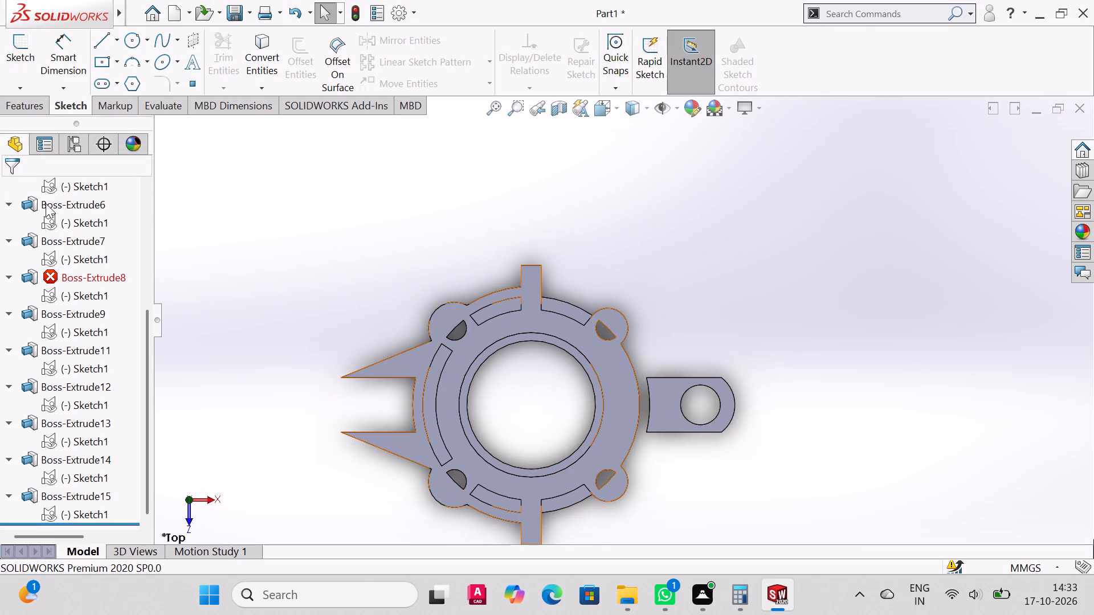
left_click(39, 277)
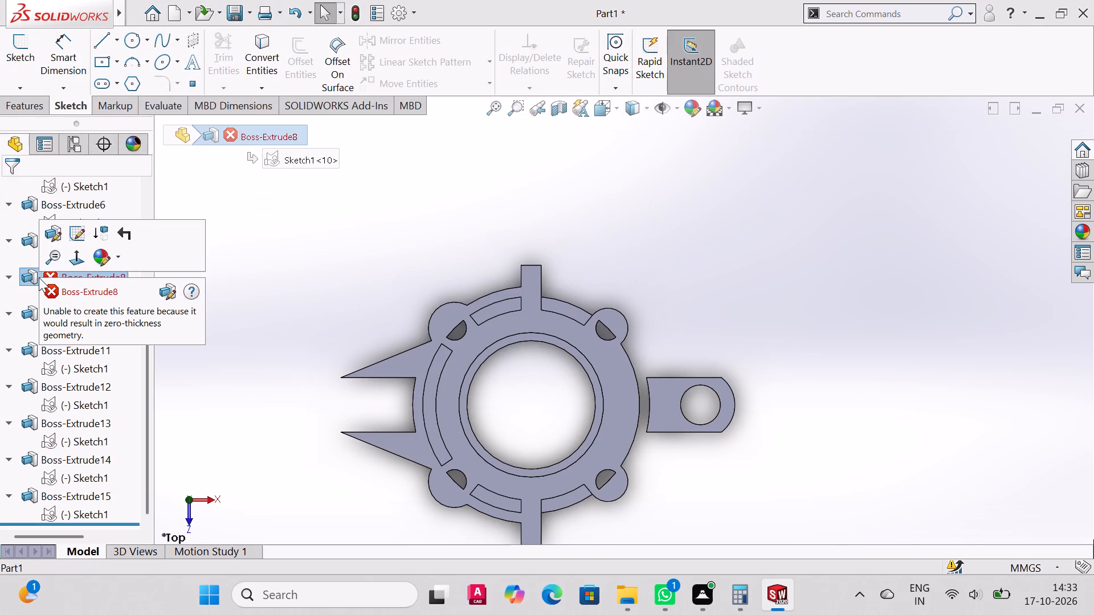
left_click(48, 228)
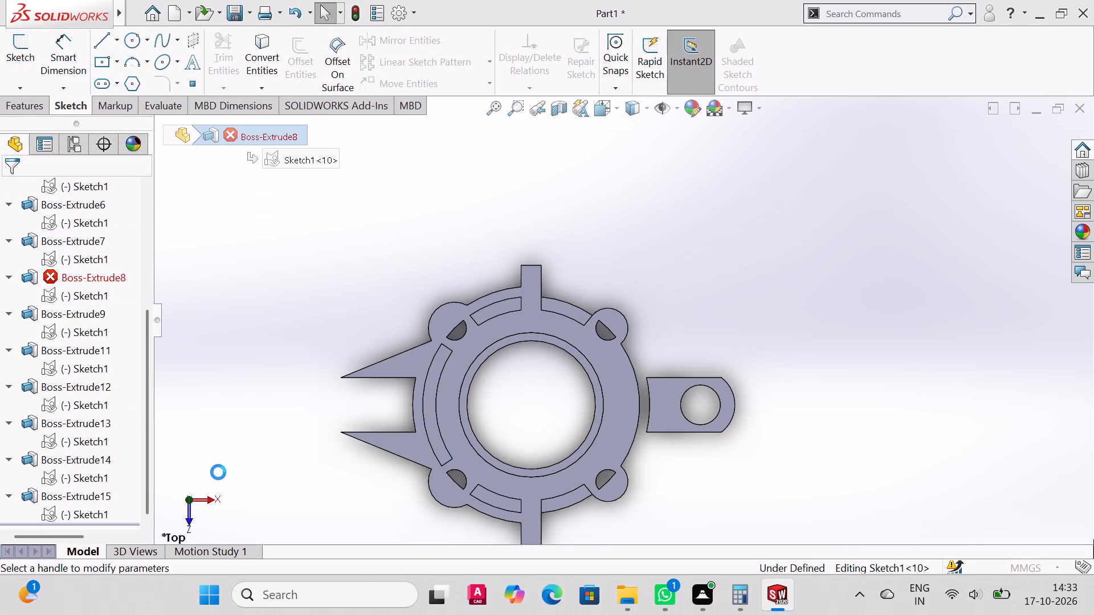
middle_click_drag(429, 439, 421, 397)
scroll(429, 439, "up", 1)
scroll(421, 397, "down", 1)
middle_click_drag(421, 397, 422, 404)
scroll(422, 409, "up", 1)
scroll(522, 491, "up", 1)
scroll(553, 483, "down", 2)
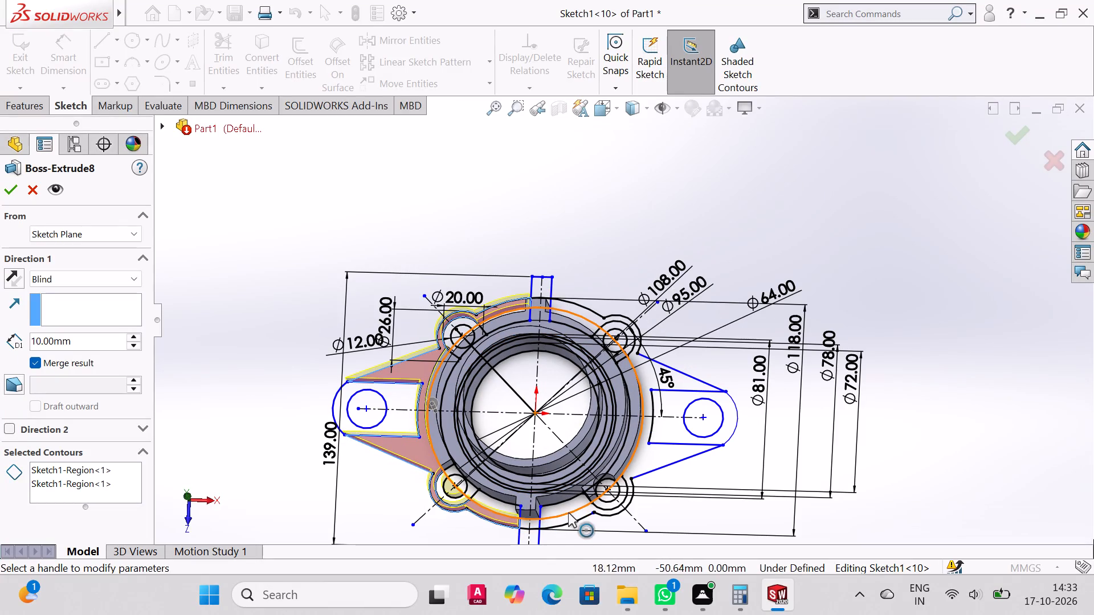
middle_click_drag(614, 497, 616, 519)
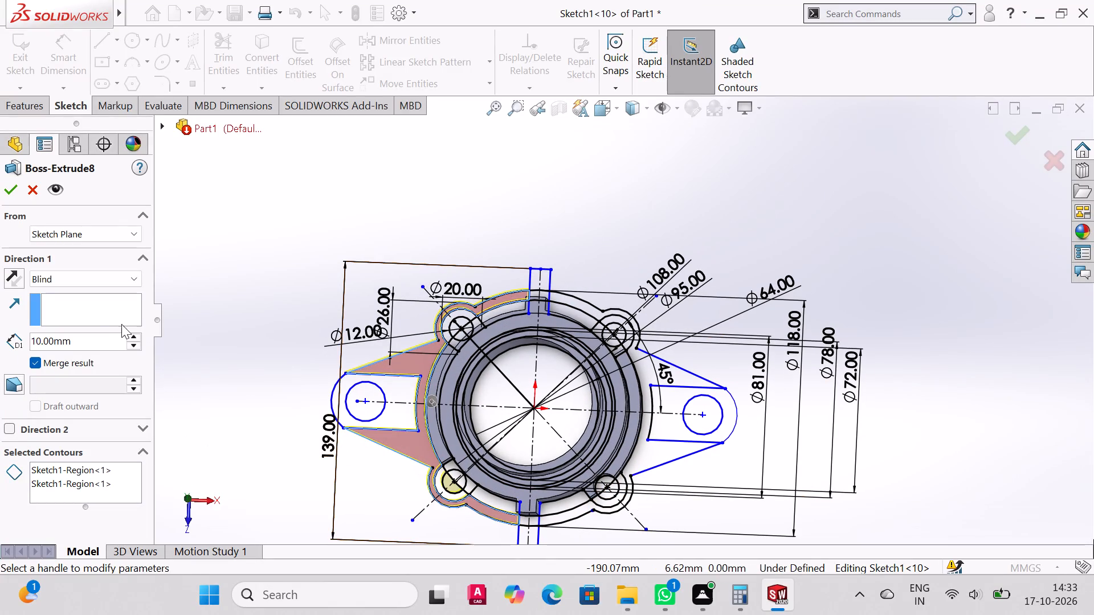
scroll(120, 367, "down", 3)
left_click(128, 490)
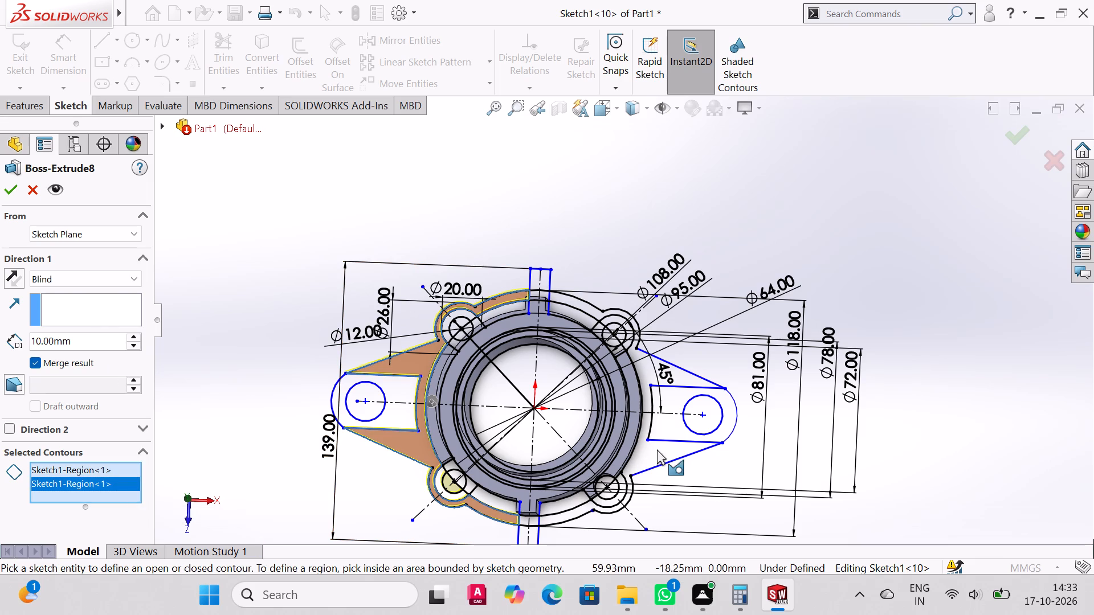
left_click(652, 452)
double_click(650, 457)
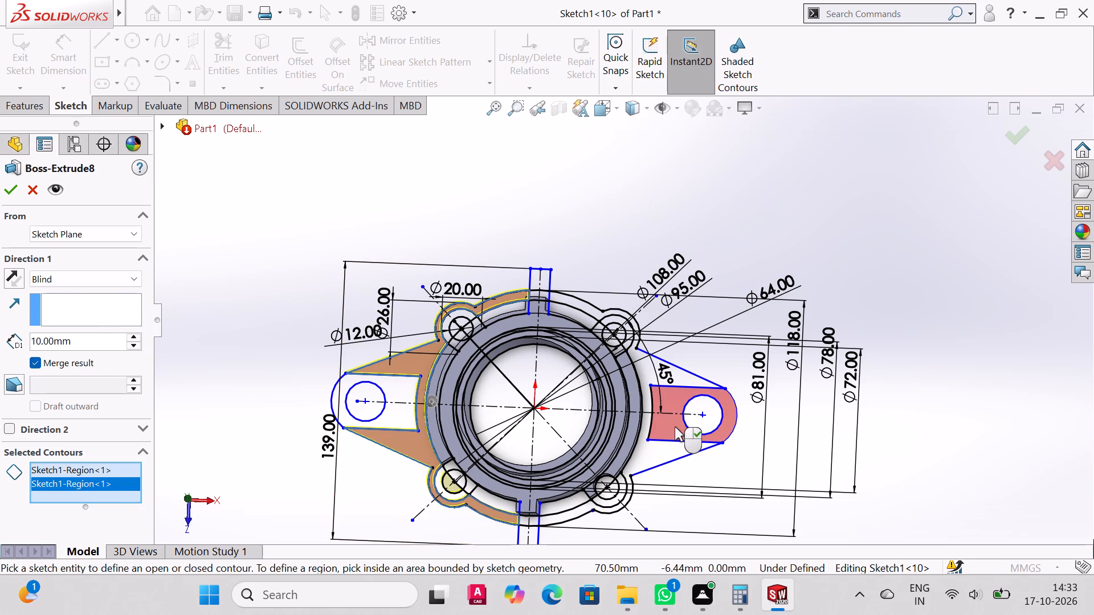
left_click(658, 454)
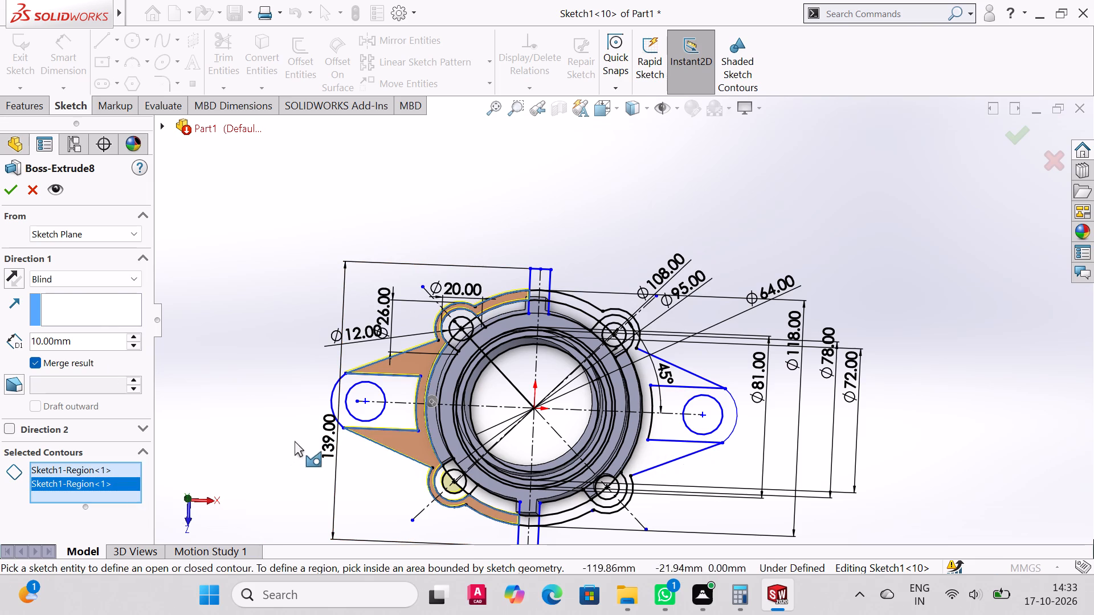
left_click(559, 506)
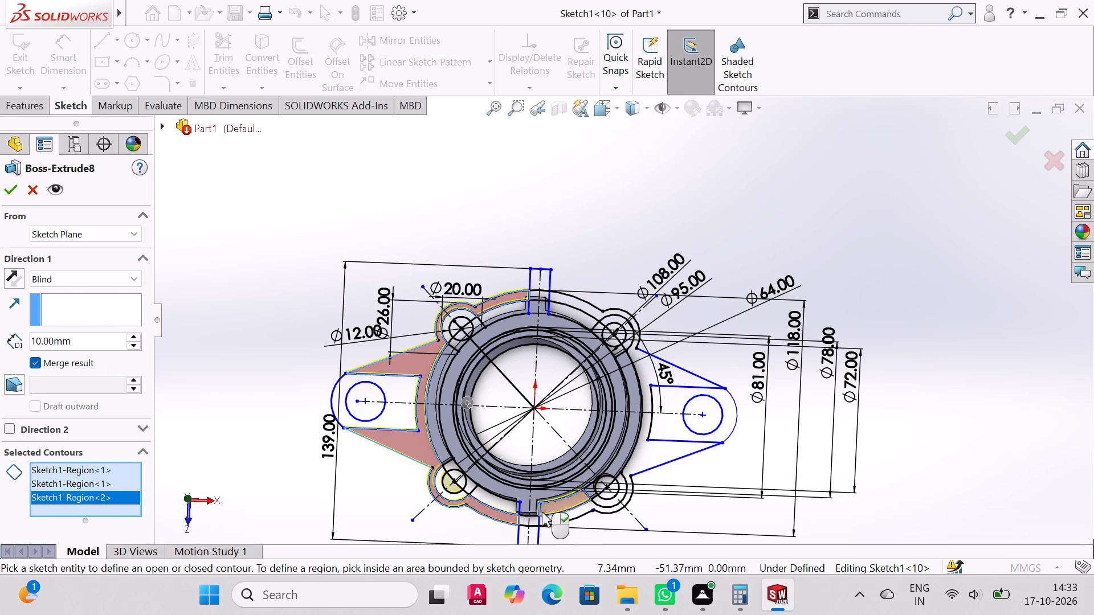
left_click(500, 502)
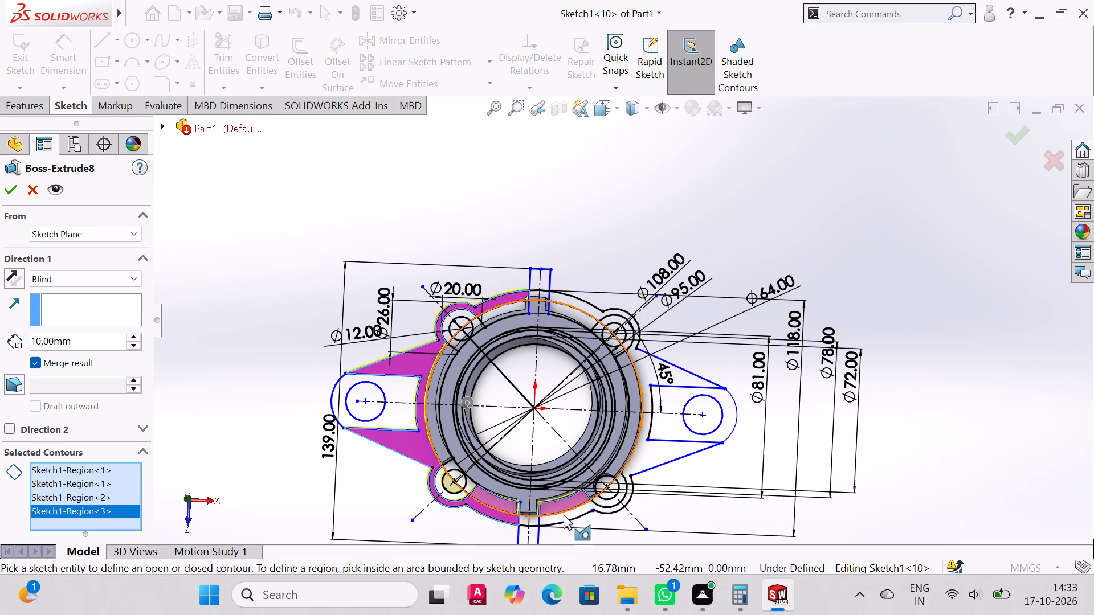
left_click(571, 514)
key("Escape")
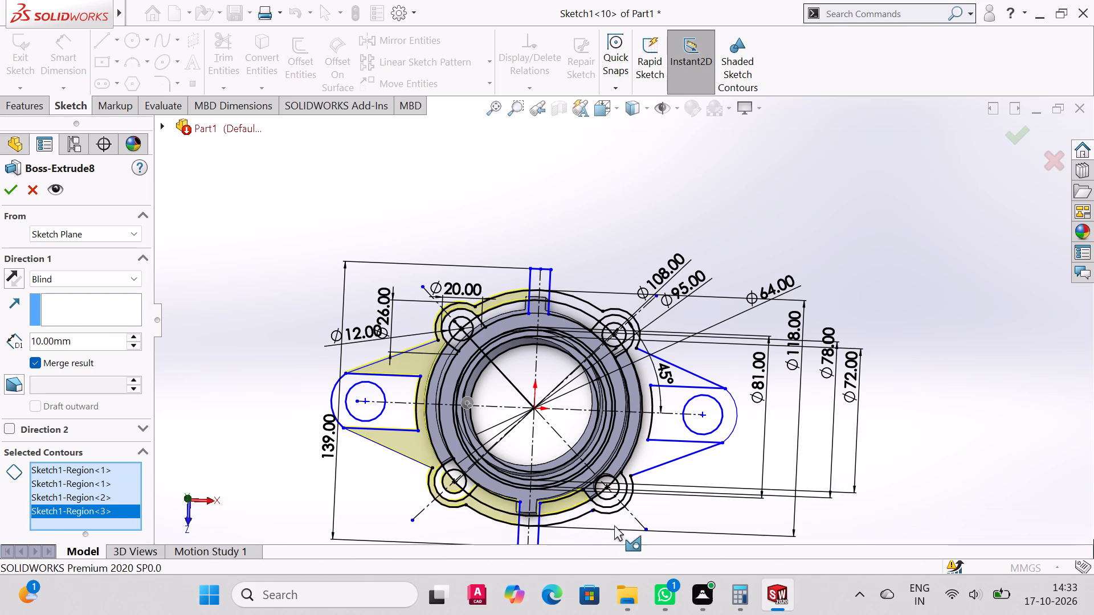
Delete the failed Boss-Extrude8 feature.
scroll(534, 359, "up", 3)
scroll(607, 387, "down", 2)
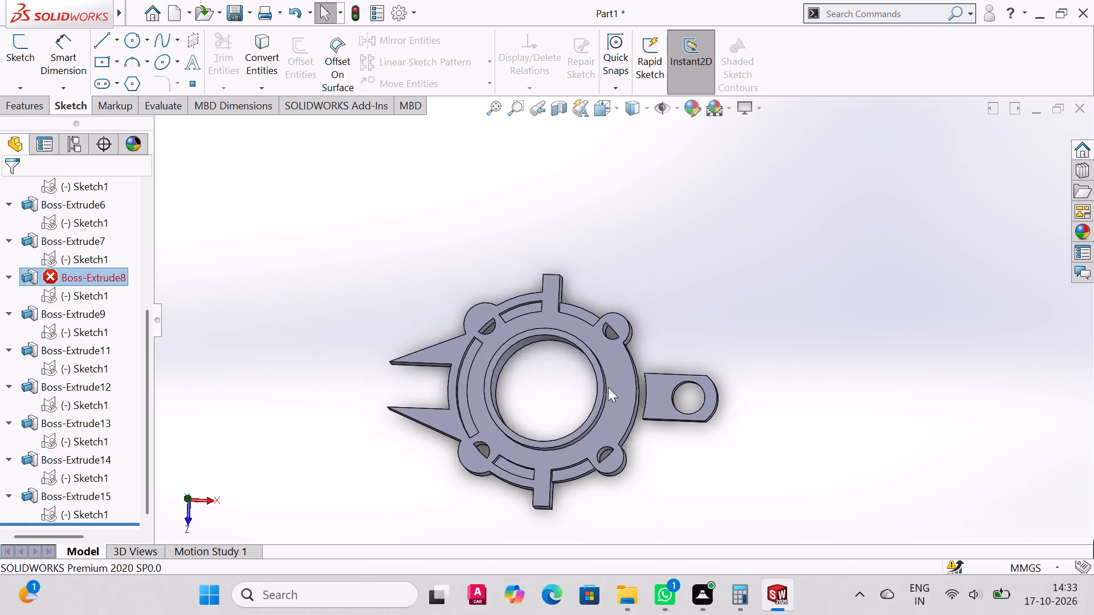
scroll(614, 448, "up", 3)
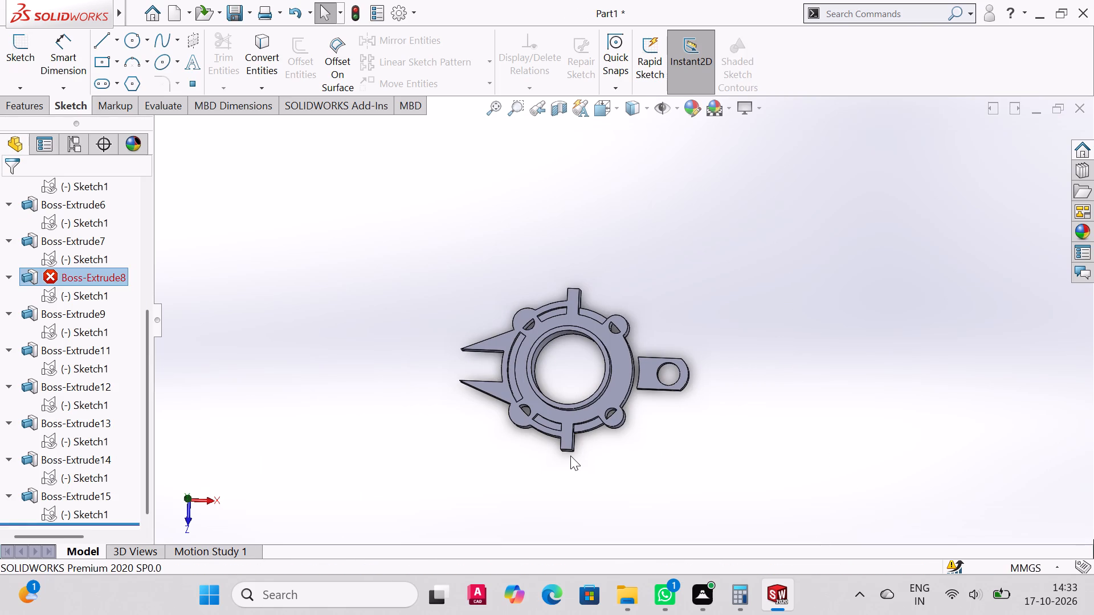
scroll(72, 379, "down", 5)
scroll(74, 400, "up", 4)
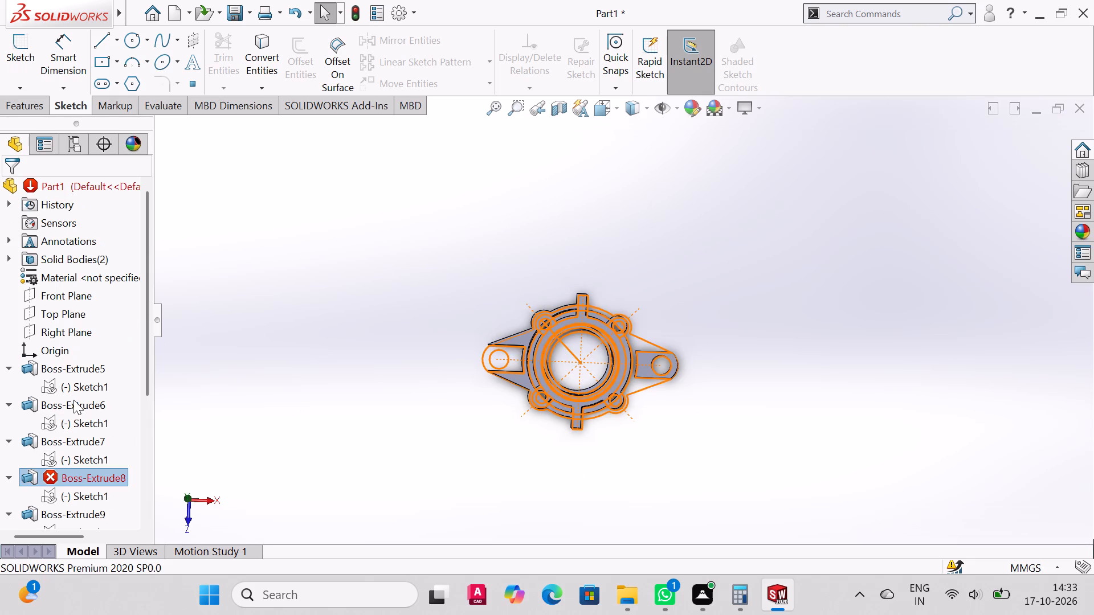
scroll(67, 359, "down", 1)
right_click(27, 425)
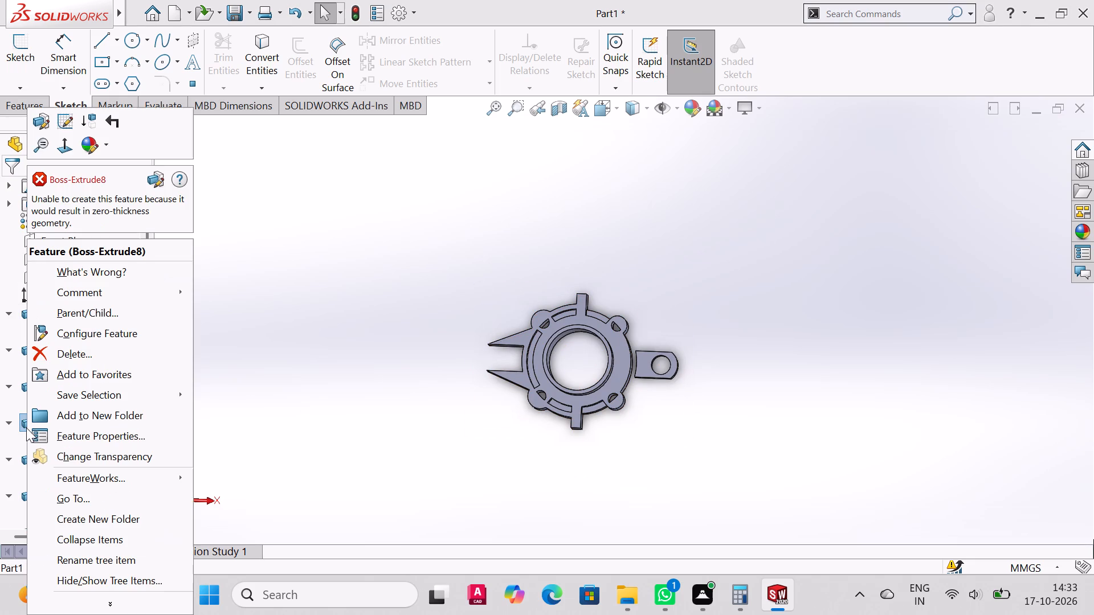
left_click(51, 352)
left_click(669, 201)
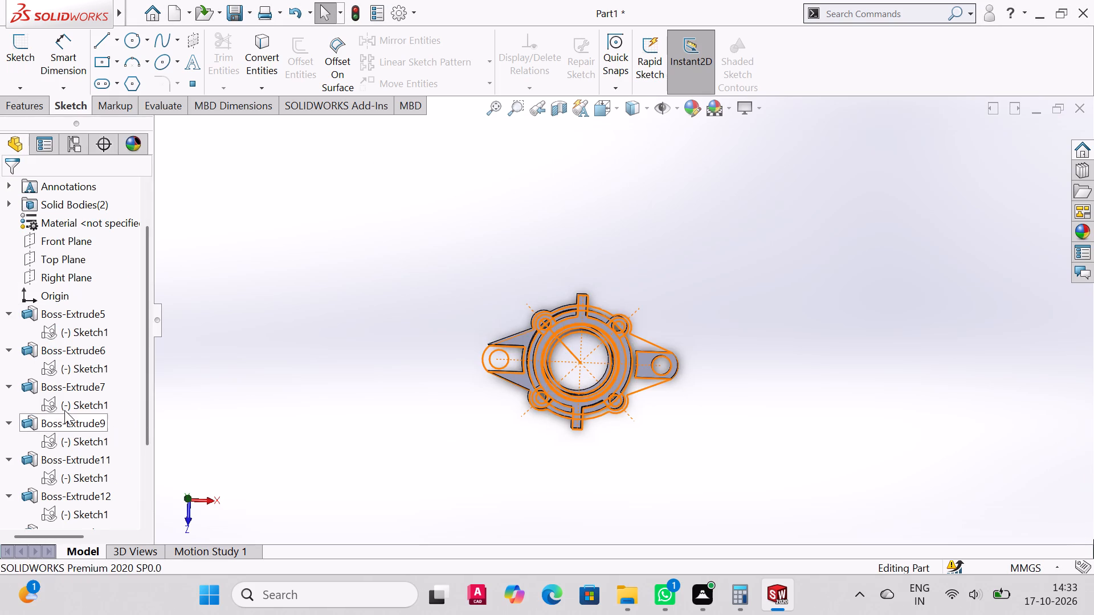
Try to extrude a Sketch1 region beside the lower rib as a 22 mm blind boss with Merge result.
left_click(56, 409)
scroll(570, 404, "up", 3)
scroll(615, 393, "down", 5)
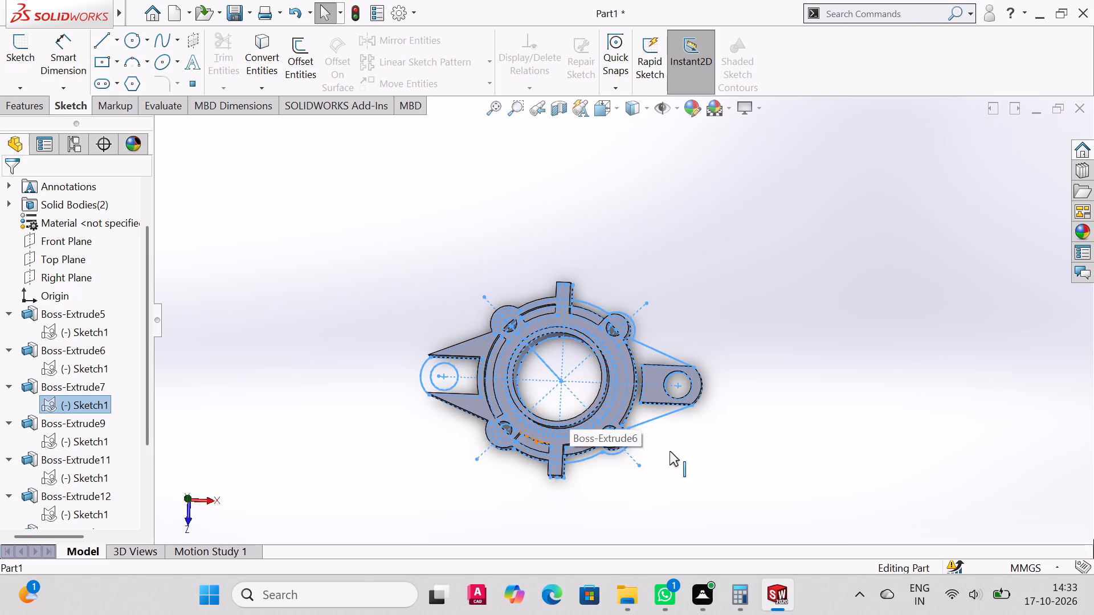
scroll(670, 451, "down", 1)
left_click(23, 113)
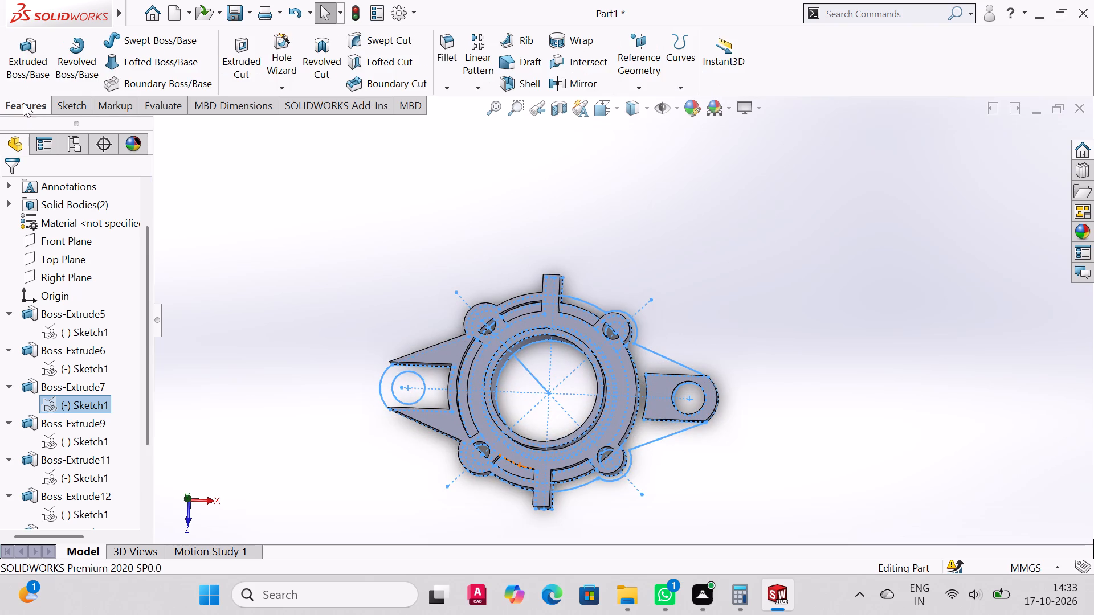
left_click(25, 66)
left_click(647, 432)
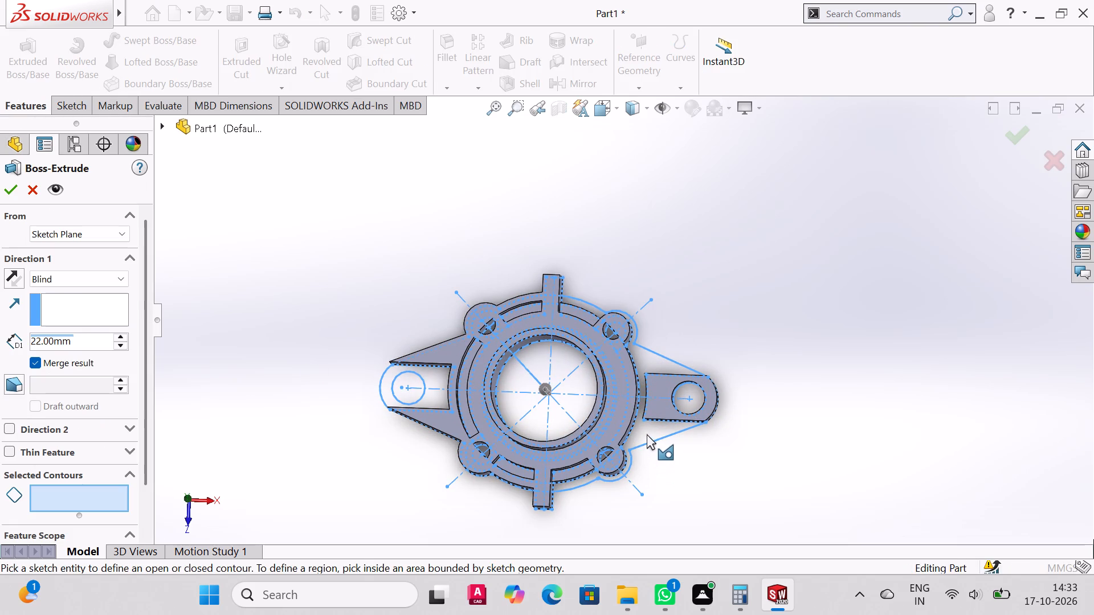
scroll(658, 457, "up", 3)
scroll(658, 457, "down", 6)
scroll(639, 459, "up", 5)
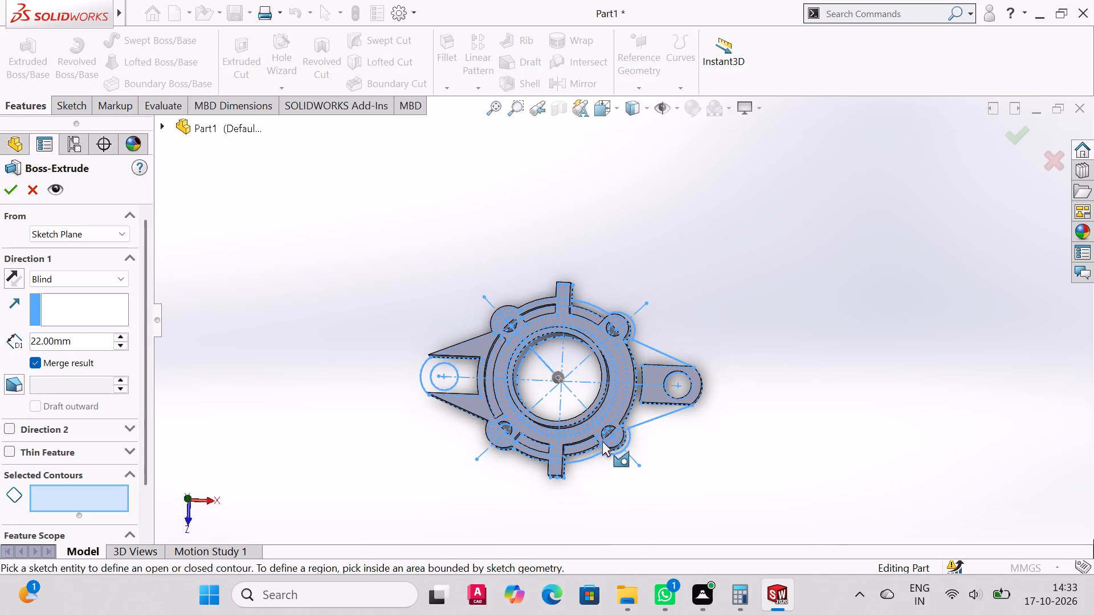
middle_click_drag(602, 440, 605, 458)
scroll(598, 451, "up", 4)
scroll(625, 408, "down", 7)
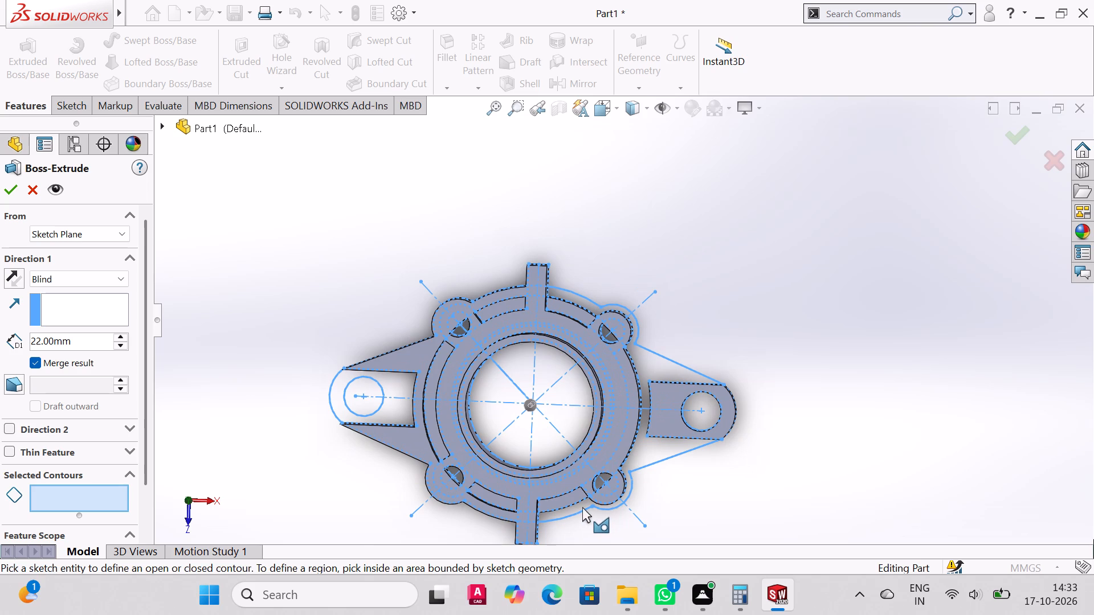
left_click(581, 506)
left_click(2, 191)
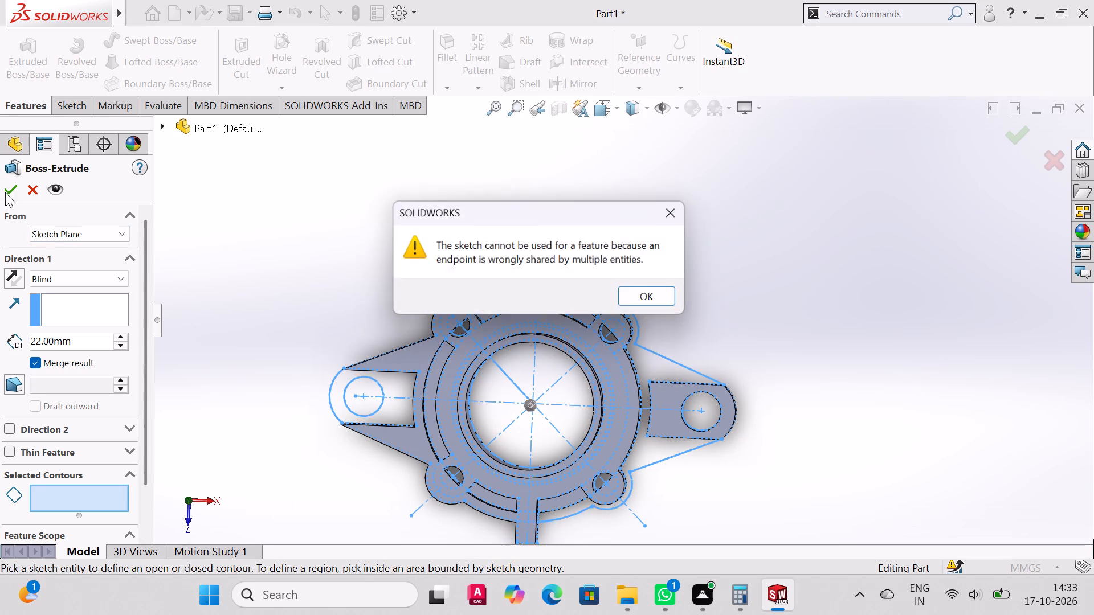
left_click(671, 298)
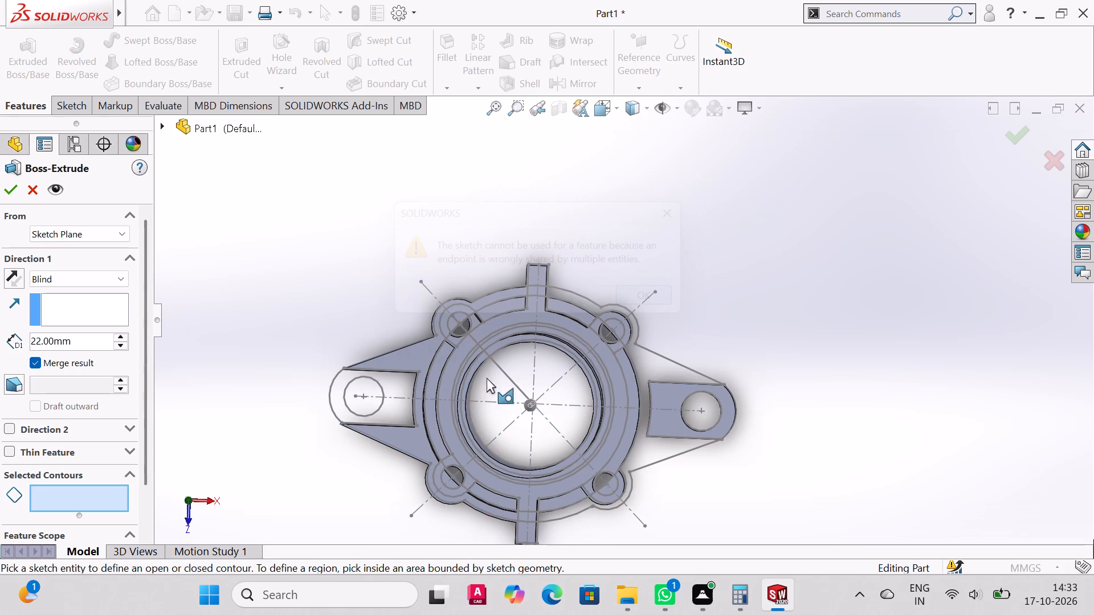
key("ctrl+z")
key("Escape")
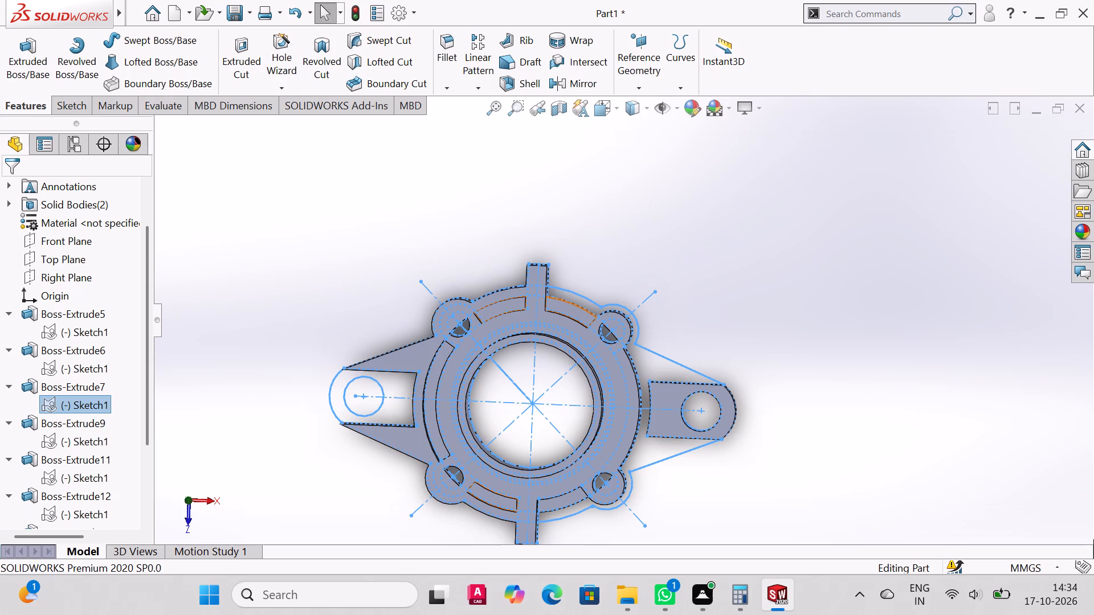
Undo the deletion of Boss-Extrude8 and stop the rebuild there for repair.
key("ctrl+z")
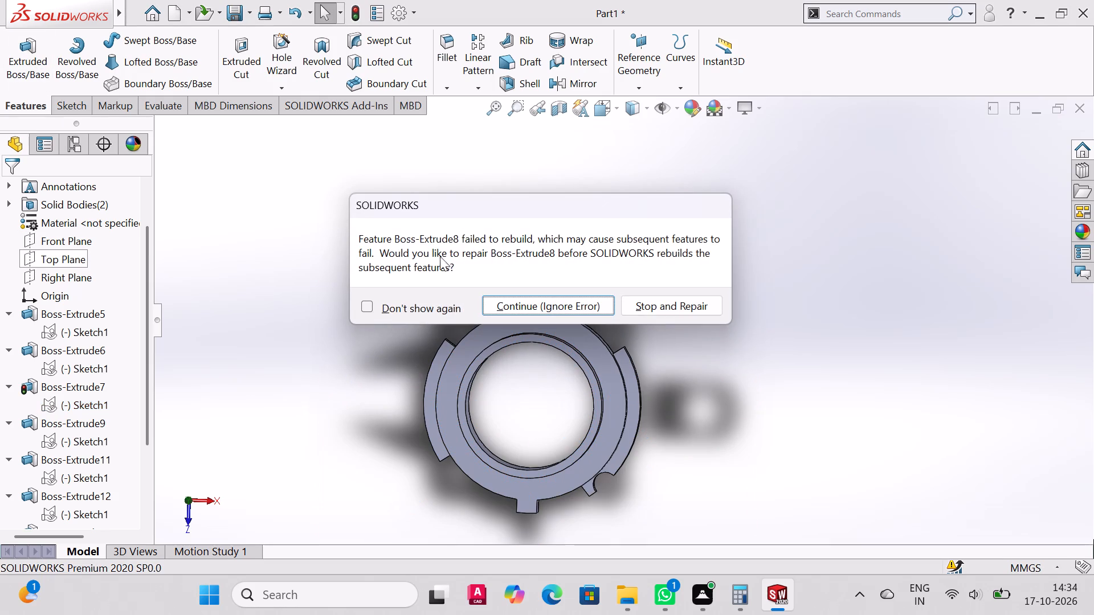
key("ctrl+z")
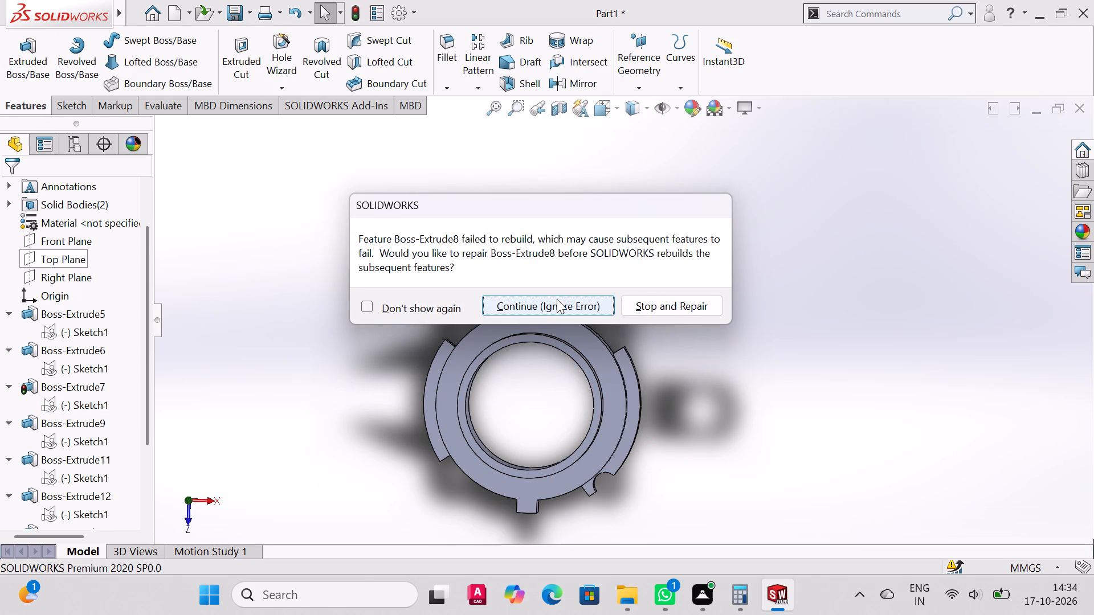
left_click(658, 300)
Undo the 118 mm circle trims beside the mirrored lug and the mirroring of the side lug in Sketch1.
key("ctrl+z")
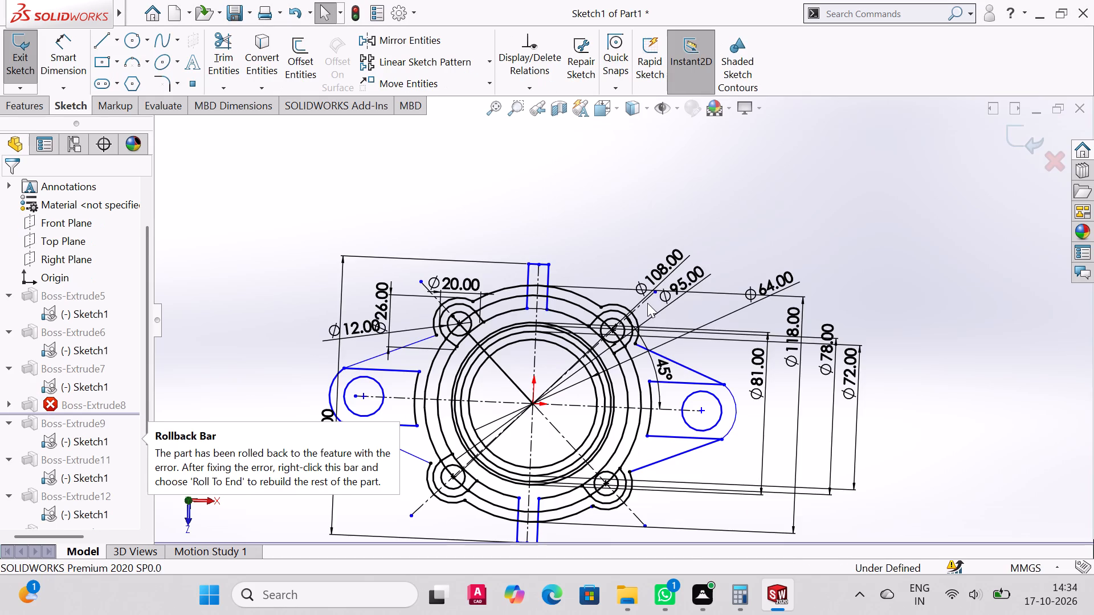
key("ctrl+z")
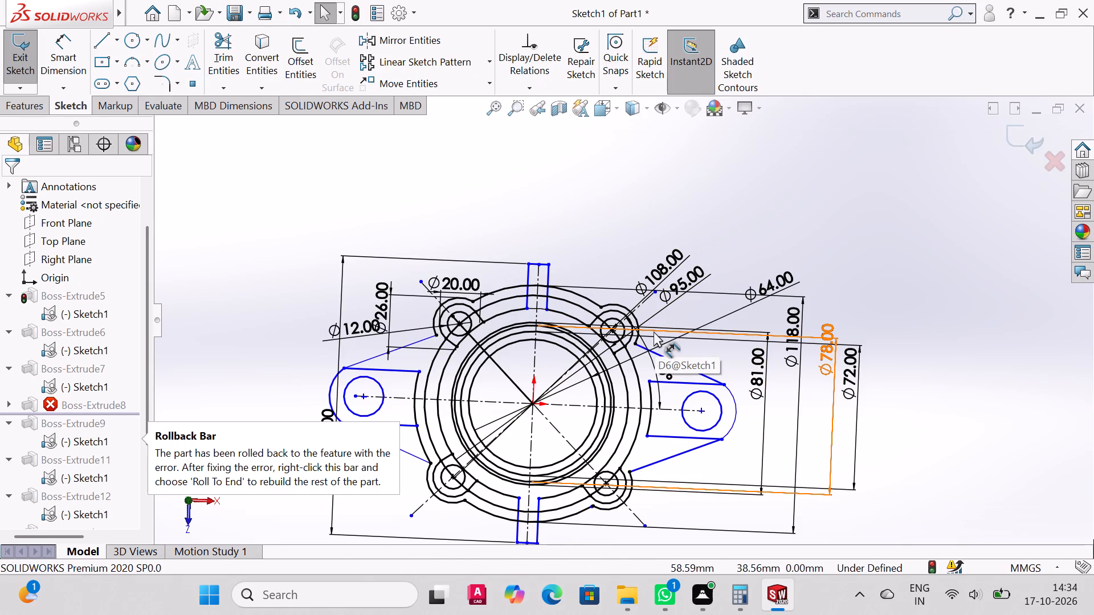
key("ctrl+z")
key("ctrl+z")
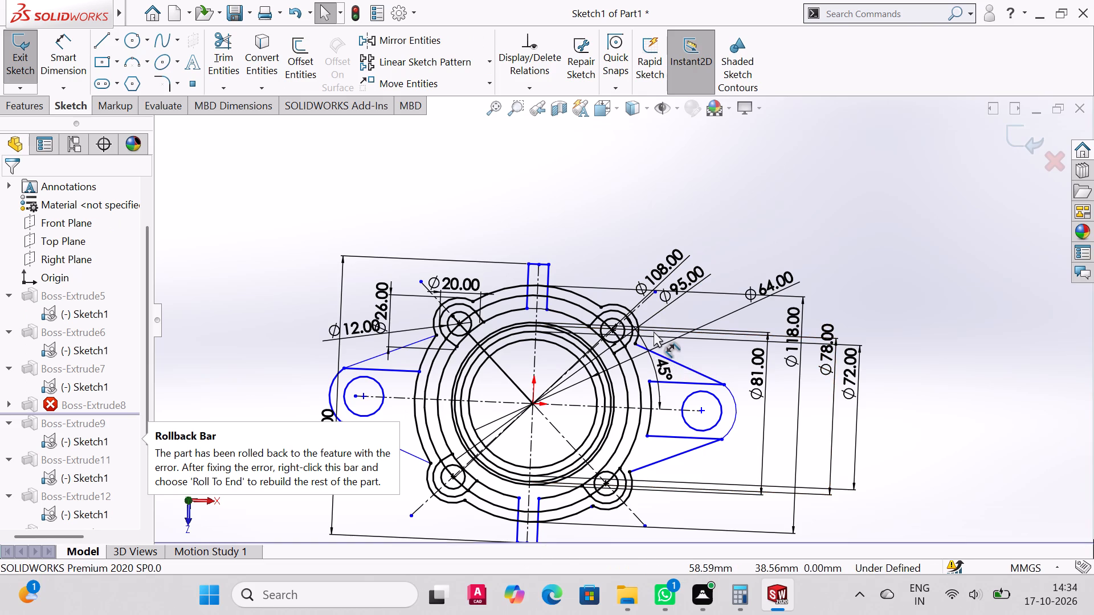
key("ctrl+z")
key("ctrl+z")
key("ctrl+z")
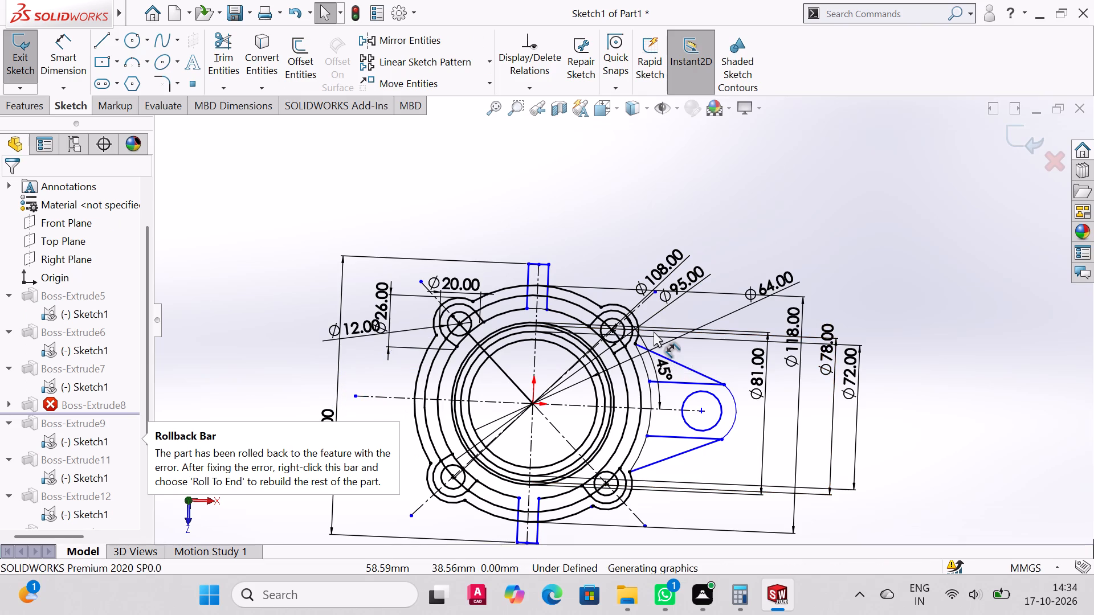
Undo the earlier Sketch1 edits to the 118 mm circle and to the tiny circle in the lower-left boss hole.
key("ctrl+z")
key("ctrl+z")
key("ctrl+z")
key("ctrl+z")
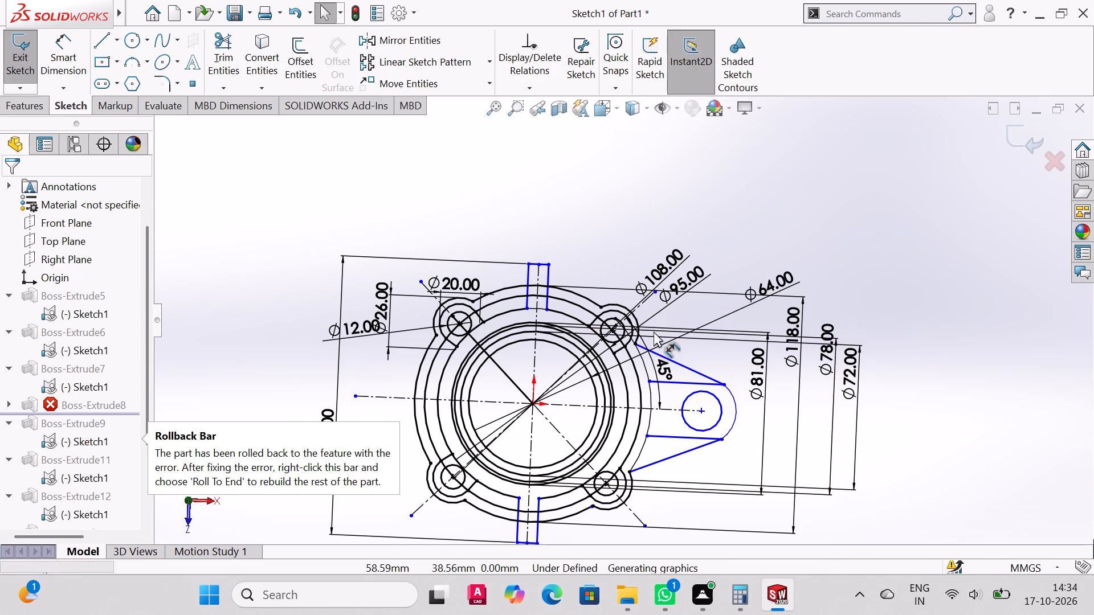
key("ctrl+z")
key("ctrl+z")
key("ctrl+z")
key("ctrl+z")
key("ctrl+z")
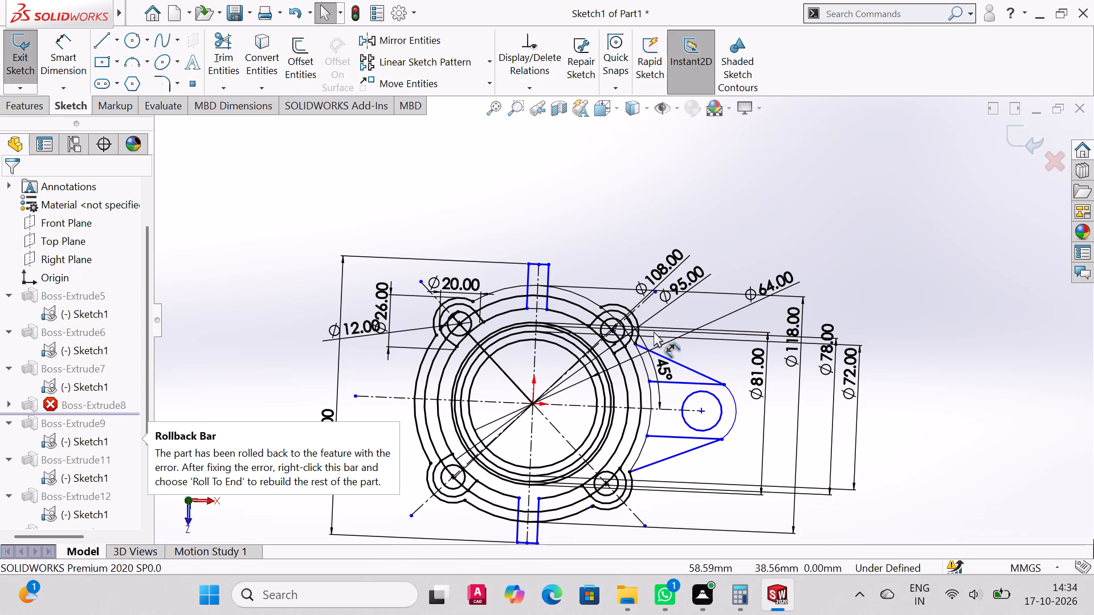
key("ctrl+z")
key("ctrl+z")
key("ctrl+z")
key("ctrl+z")
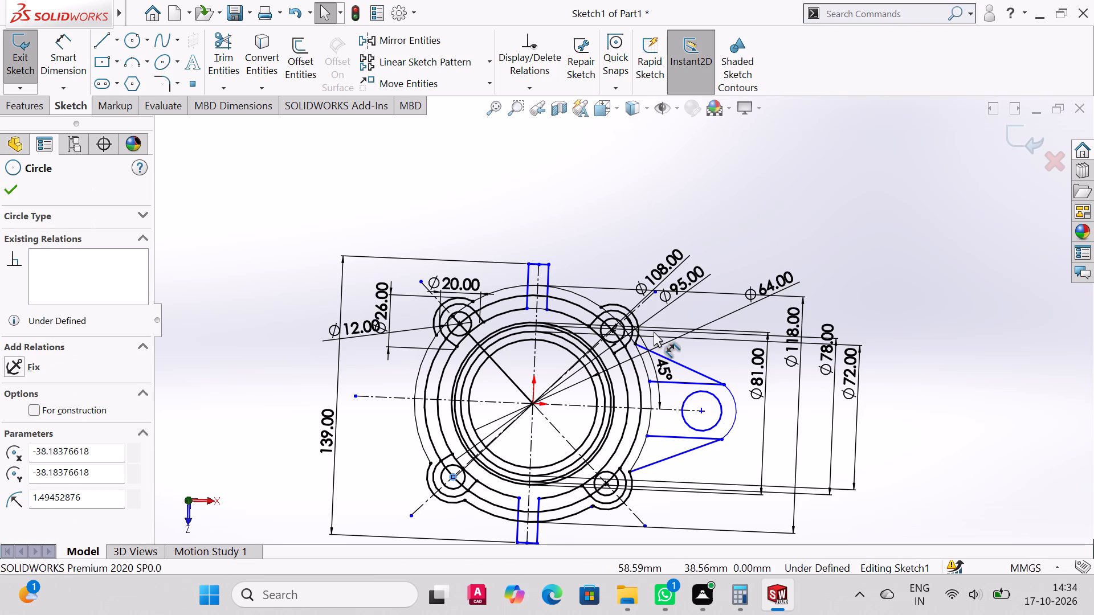
scroll(489, 460, "up", 3)
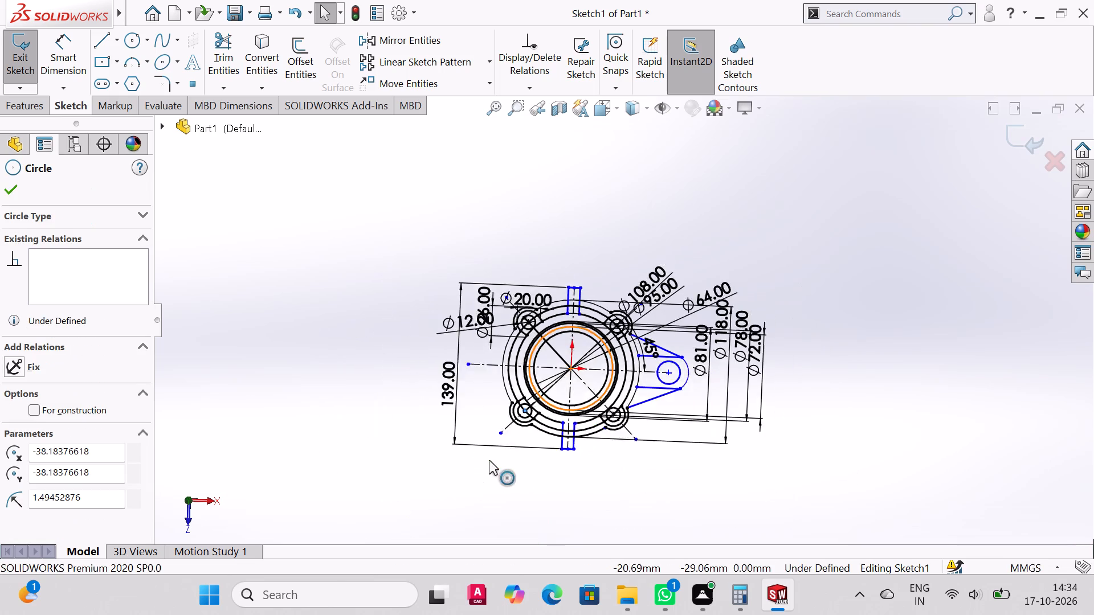
scroll(489, 460, "down", 6)
scroll(422, 429, "up", 5)
scroll(452, 482, "down", 3)
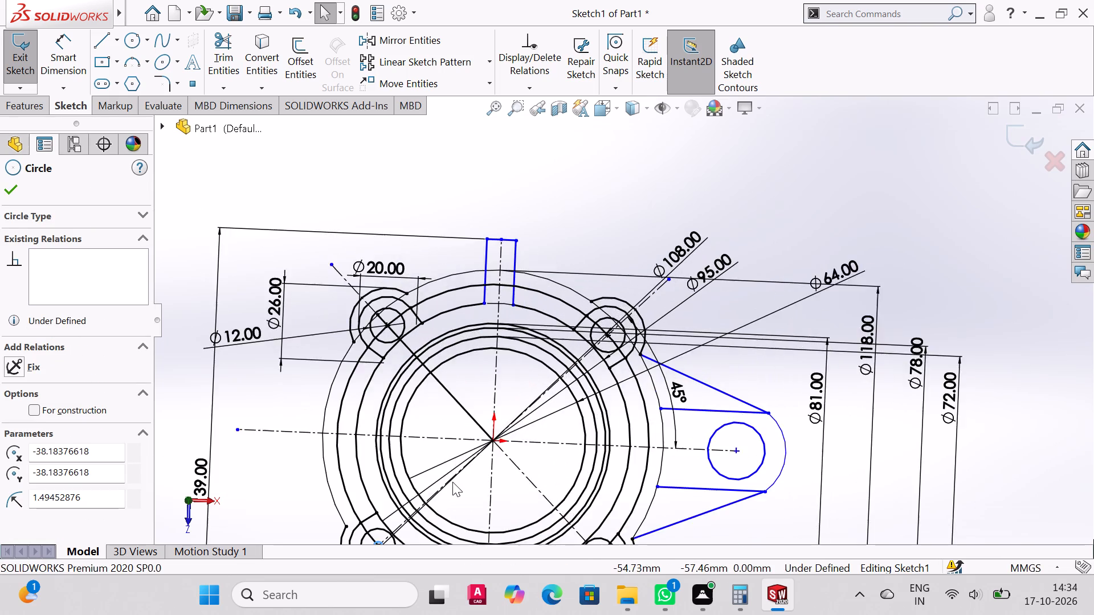
scroll(461, 482, "up", 3)
key("ctrl+z")
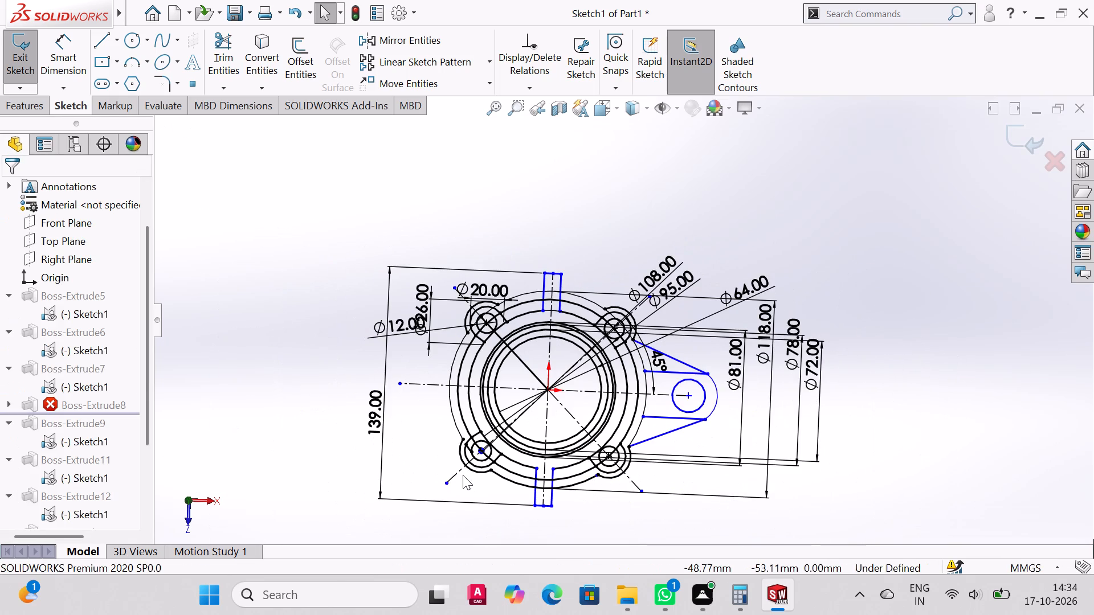
key("ctrl+z")
key("ctrl+z")
key("ctrl+z")
key("ctrl+z")
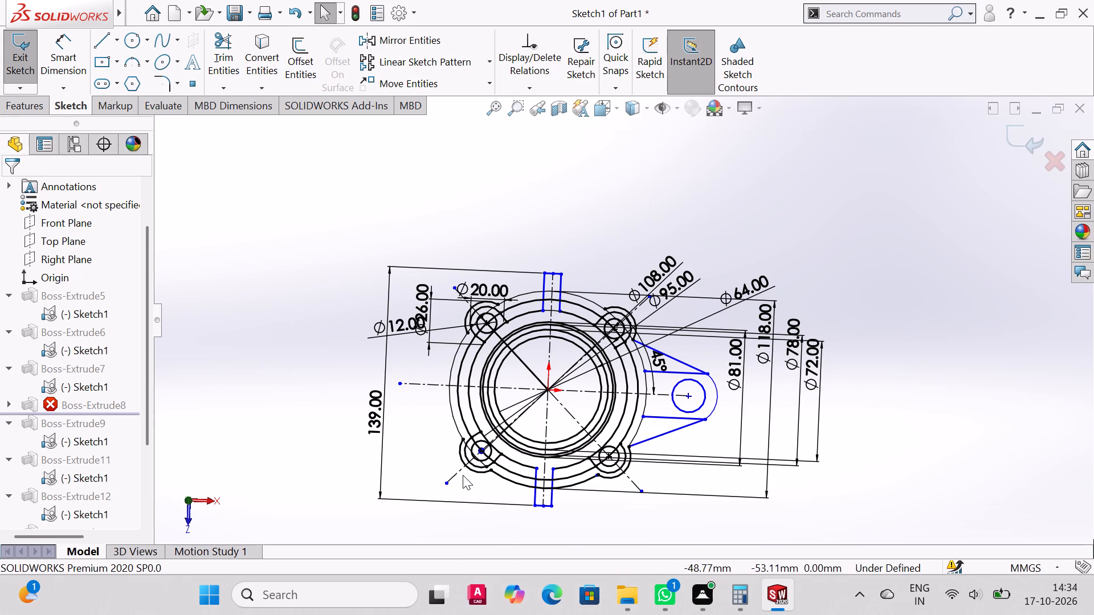
key("ctrl+z")
key("ctrl+z")
key("ctrl+z")
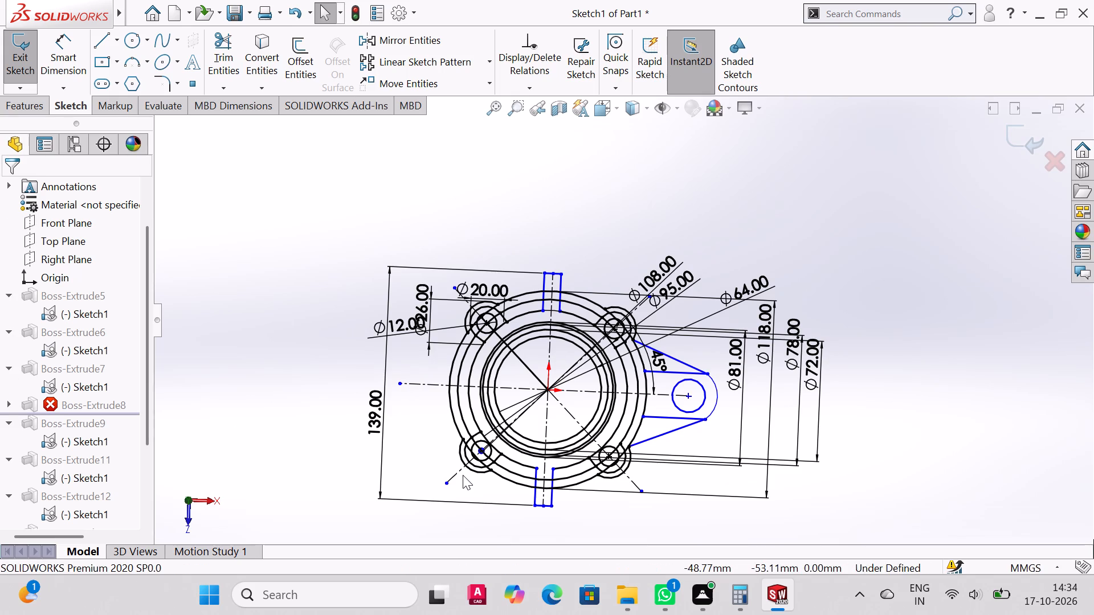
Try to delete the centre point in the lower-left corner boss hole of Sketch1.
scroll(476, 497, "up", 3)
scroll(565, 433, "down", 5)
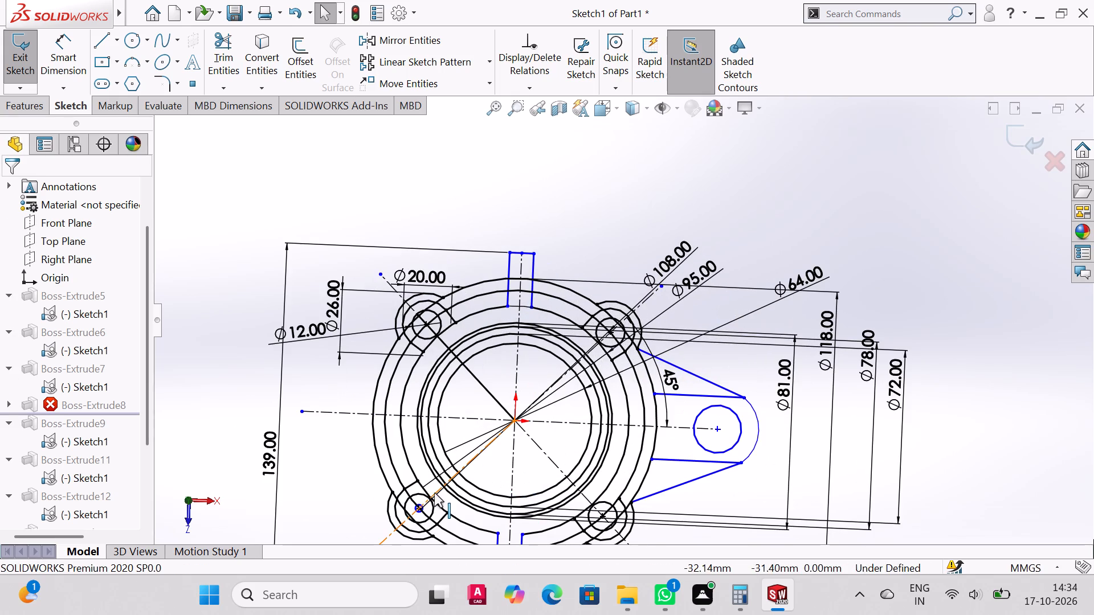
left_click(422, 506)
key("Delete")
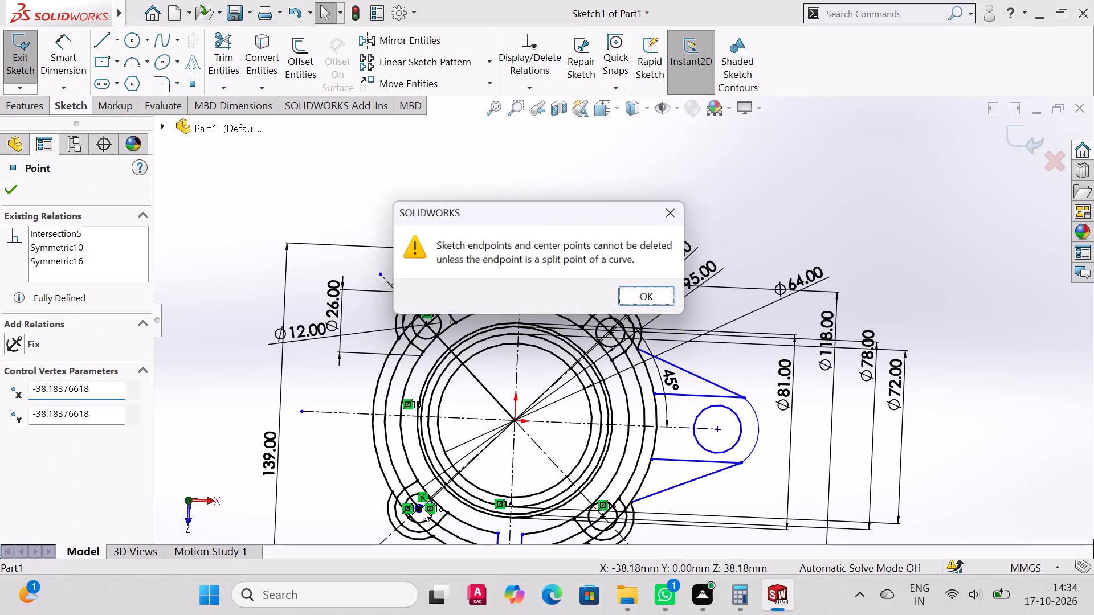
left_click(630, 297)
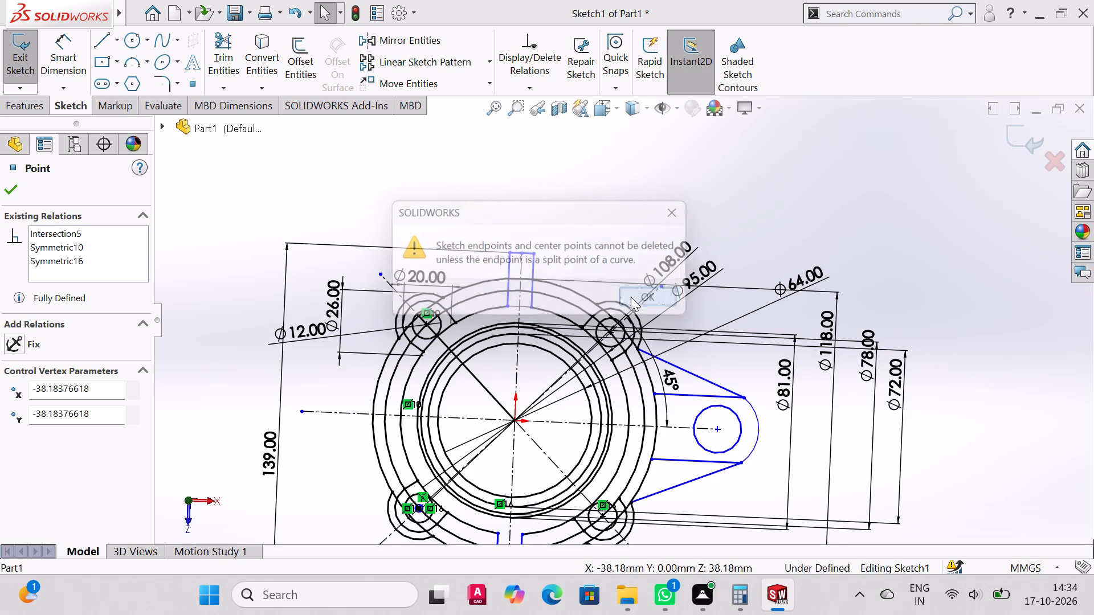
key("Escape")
Exit Sketch1 and rebuild the part down to Boss-Extrude8.
scroll(480, 375, "down", 2)
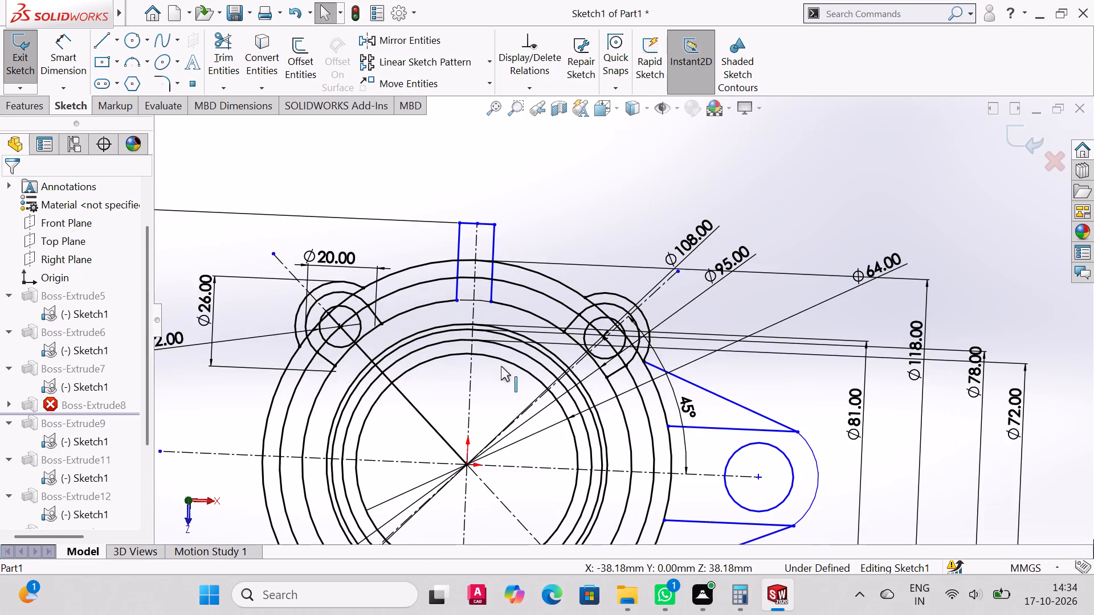
scroll(472, 433, "up", 6)
scroll(529, 432, "up", 3)
scroll(528, 408, "down", 5)
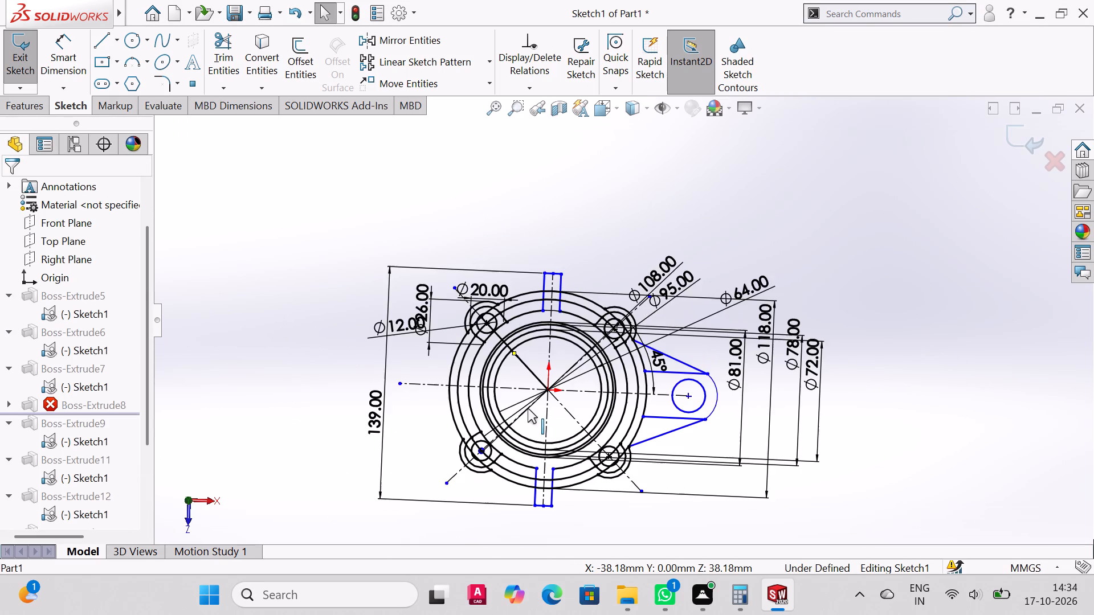
double_click(51, 406)
double_click(51, 405)
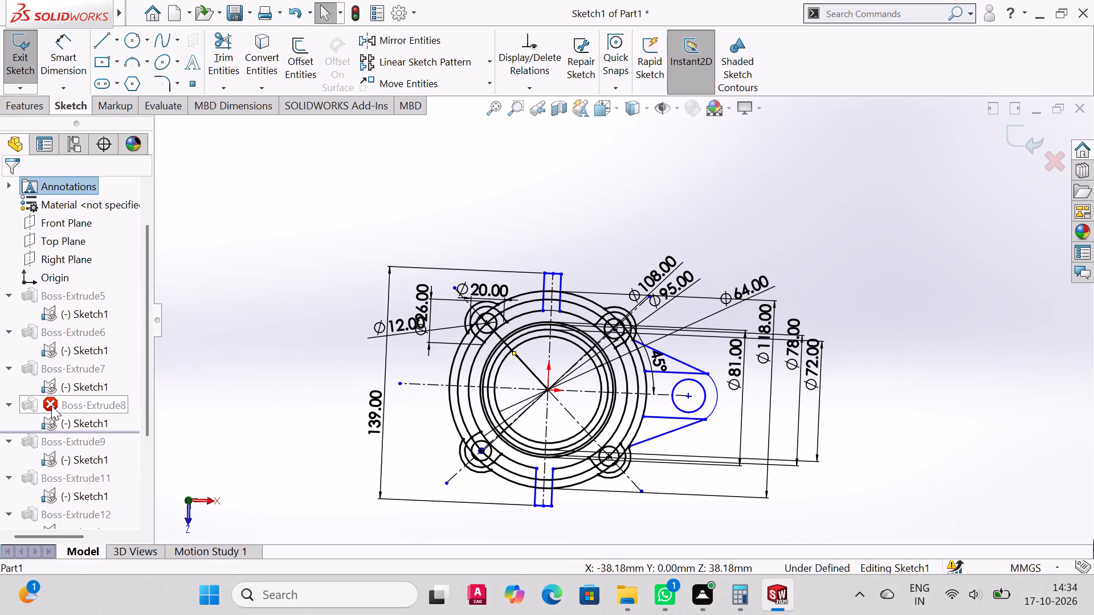
left_click(349, 13)
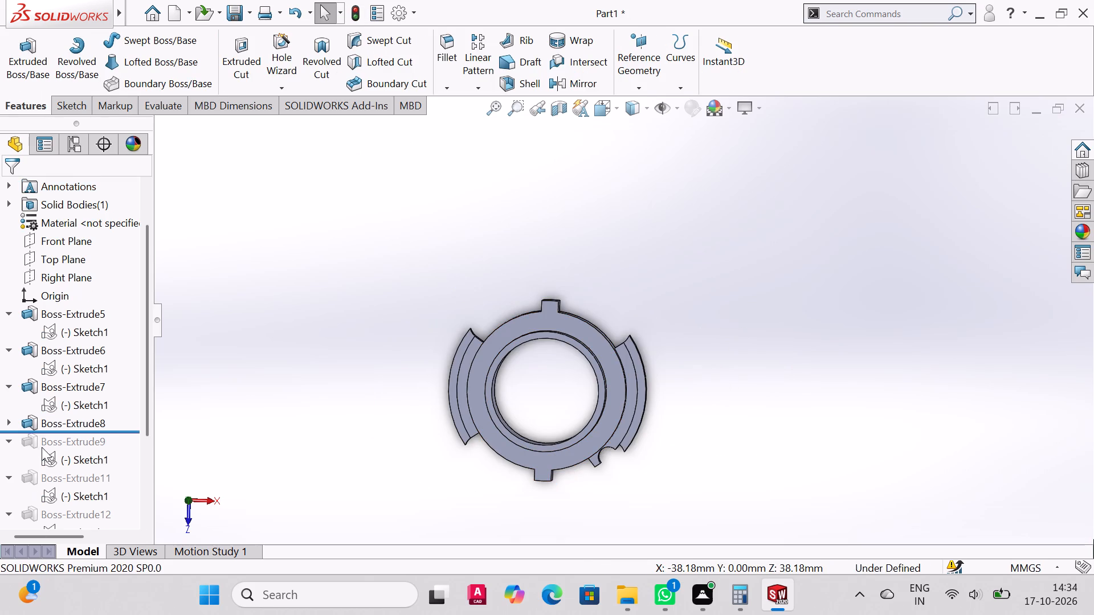
Roll the part forward one feature at a time from Boss-Extrude9 through Boss-Extrude15.
scroll(42, 447, "down", 7)
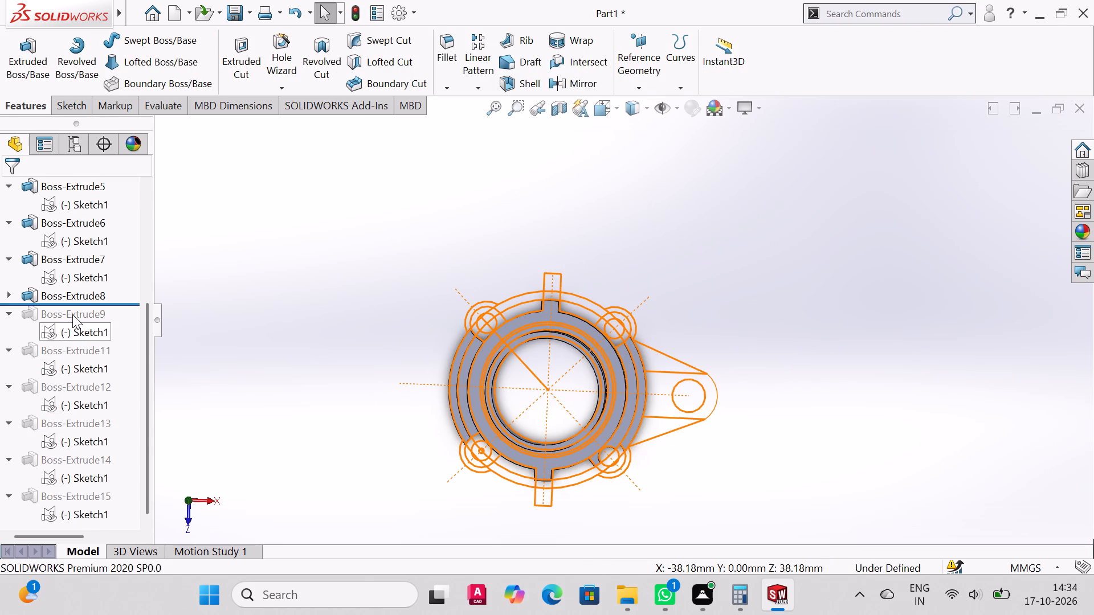
left_click(73, 308)
right_click(72, 316)
left_click(128, 322)
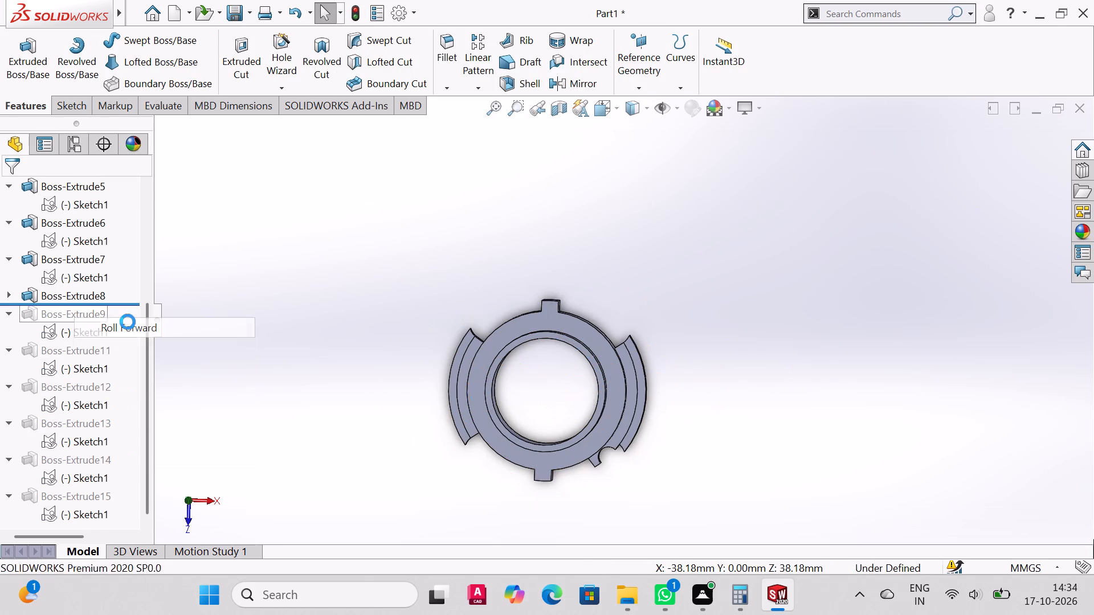
right_click(72, 348)
left_click(118, 354)
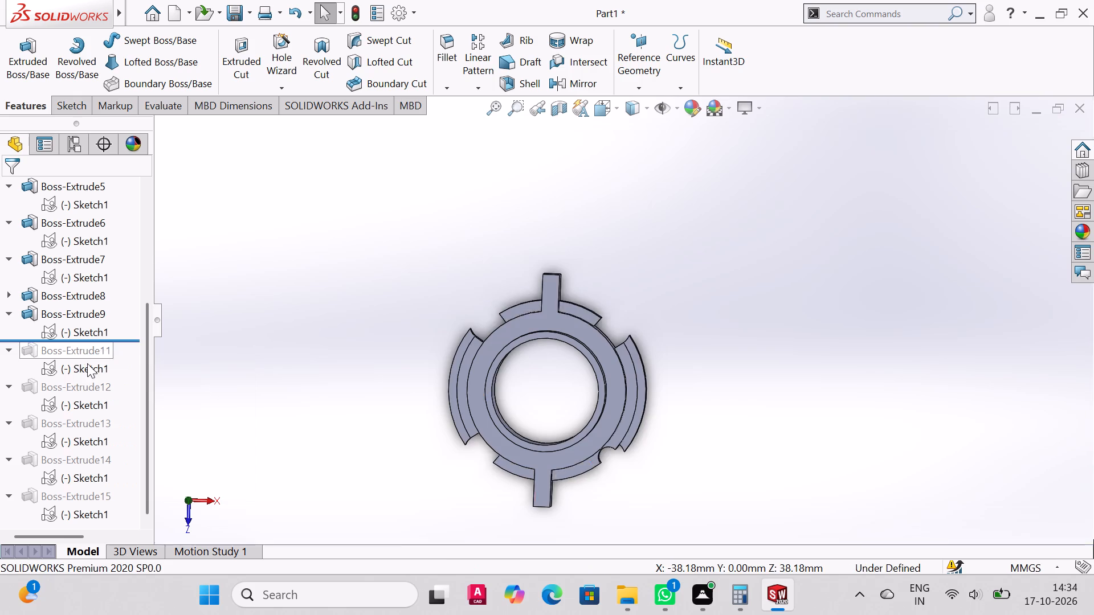
right_click(86, 386)
left_click(127, 395)
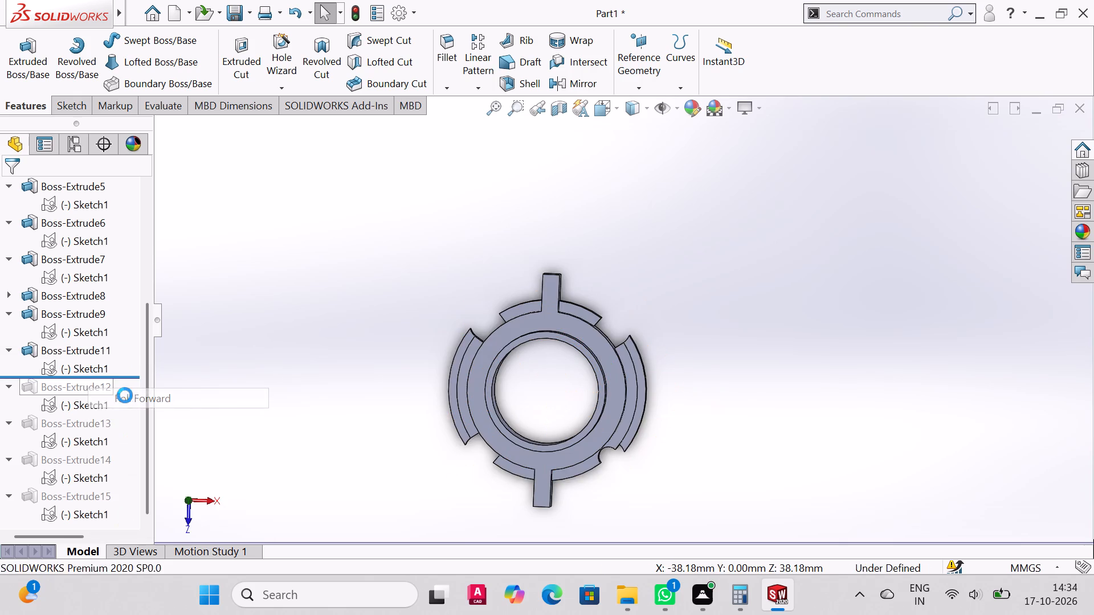
right_click(81, 419)
left_click(138, 426)
scroll(82, 347, "down", 2)
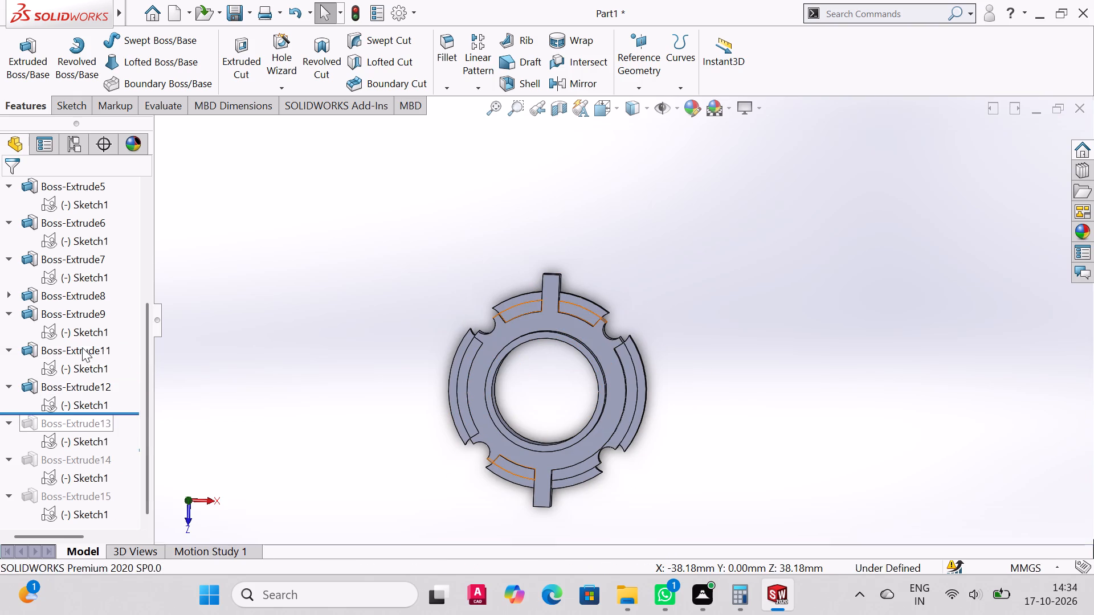
scroll(82, 347, "down", 3)
left_click_drag(150, 505, 150, 530)
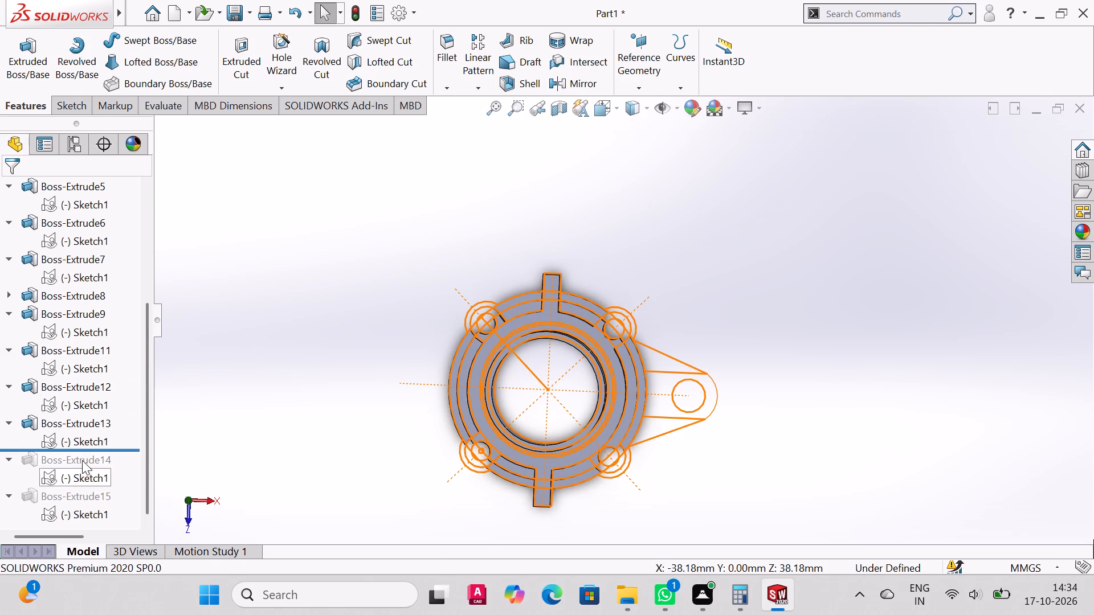
right_click(82, 460)
left_click(137, 313)
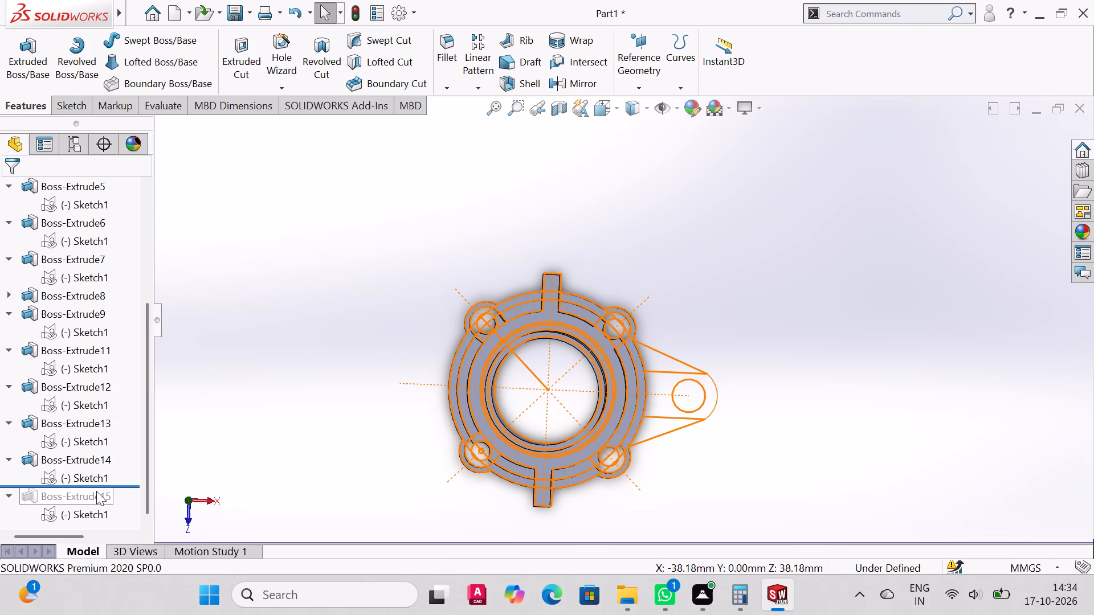
right_click(96, 491)
left_click(149, 350)
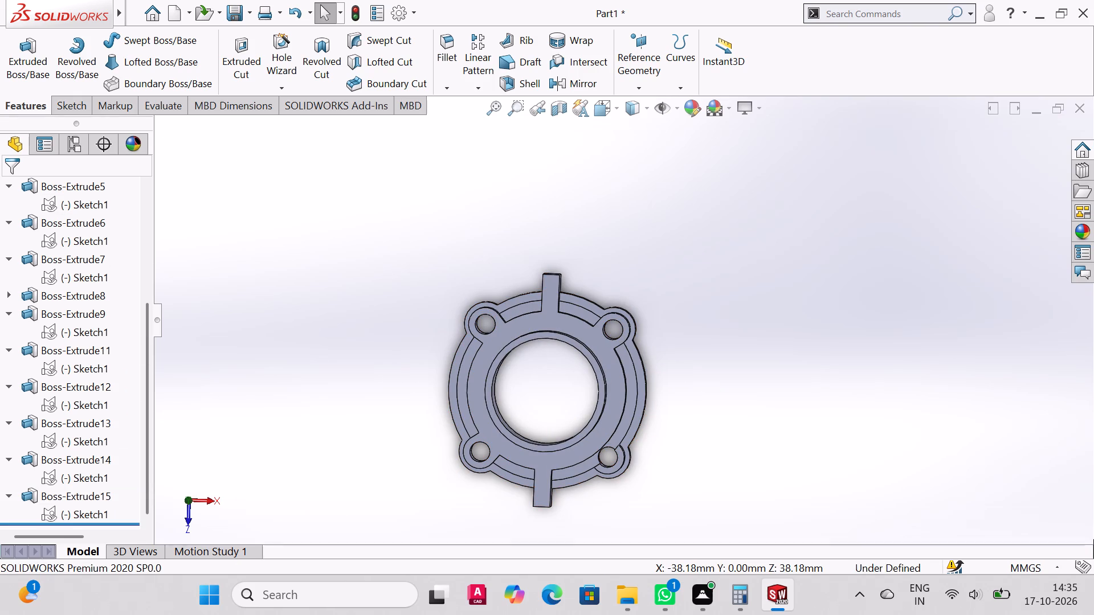
Mirror the side lug's four lines, outer arc and hole circle in Sketch1 about the vertical centreline.
left_click(53, 512)
scroll(721, 452, "up", 3)
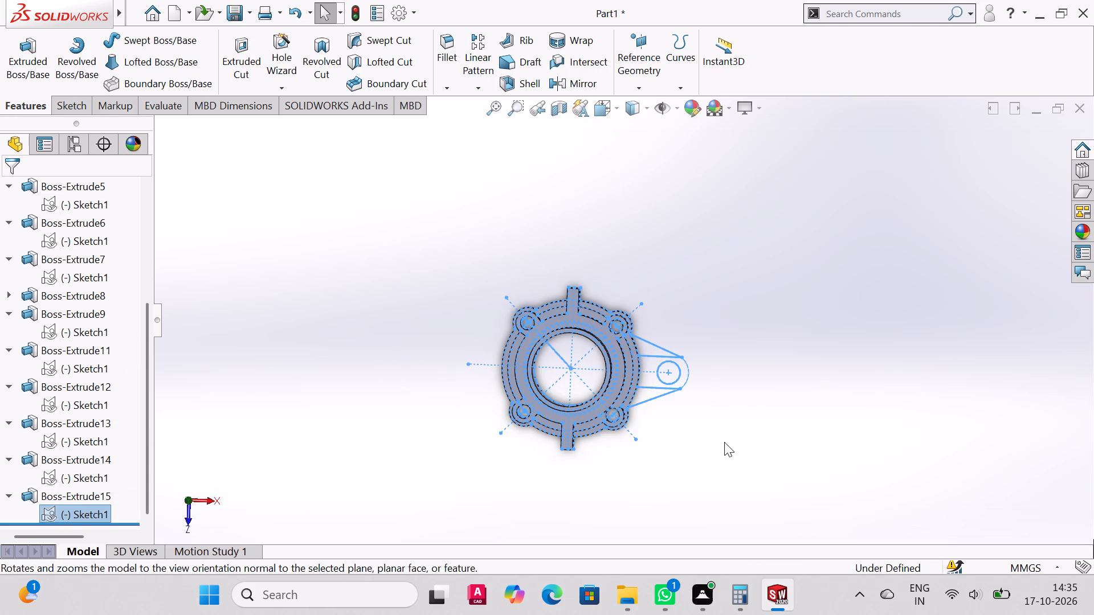
scroll(731, 430, "down", 4)
middle_click_drag(751, 454, 753, 429)
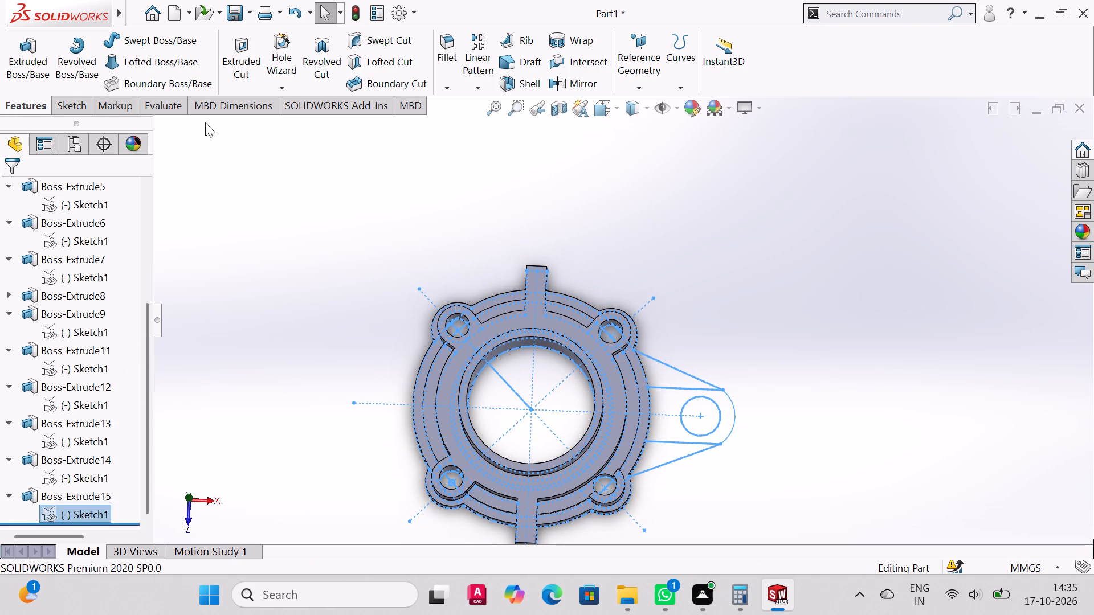
left_click(64, 115)
left_click(66, 108)
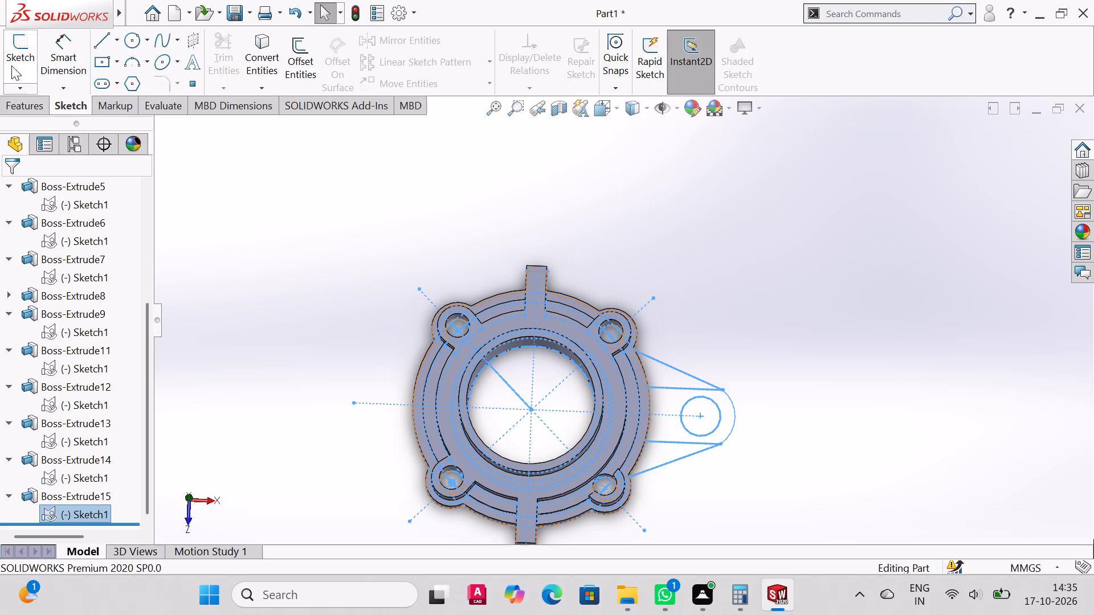
left_click(10, 51)
left_click(393, 39)
scroll(685, 387, "up", 2)
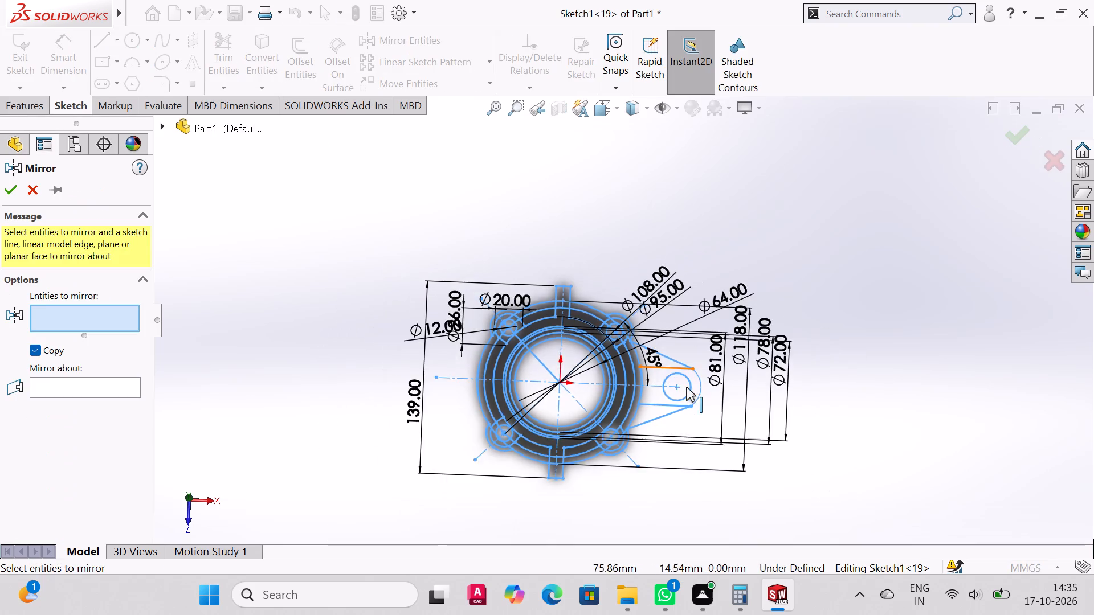
scroll(691, 388, "down", 3)
left_click(701, 382)
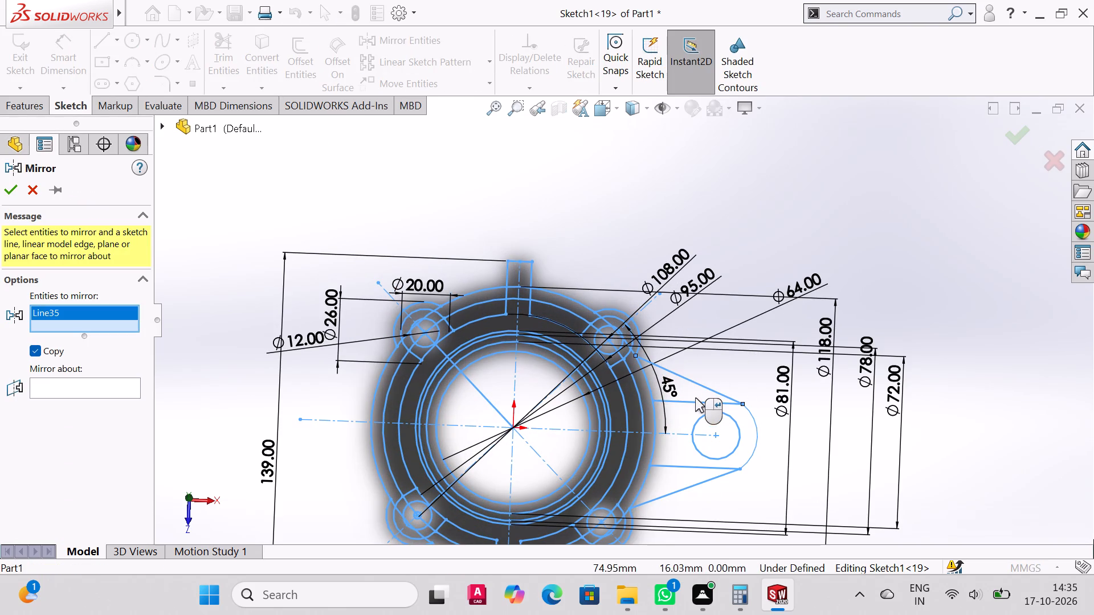
left_click(695, 403)
left_click(692, 466)
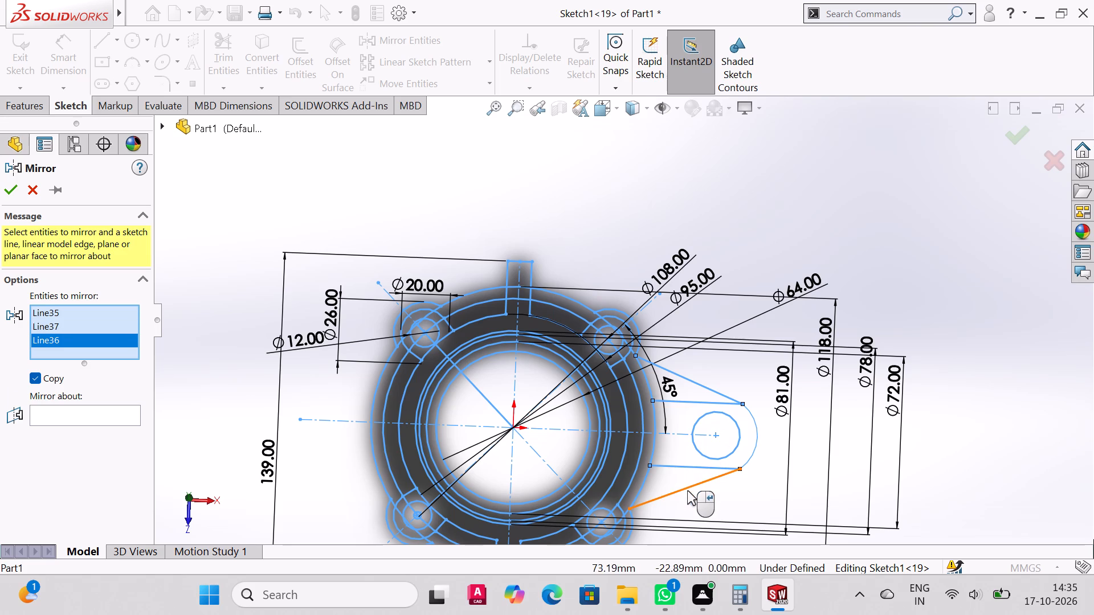
left_click(687, 490)
left_click(757, 438)
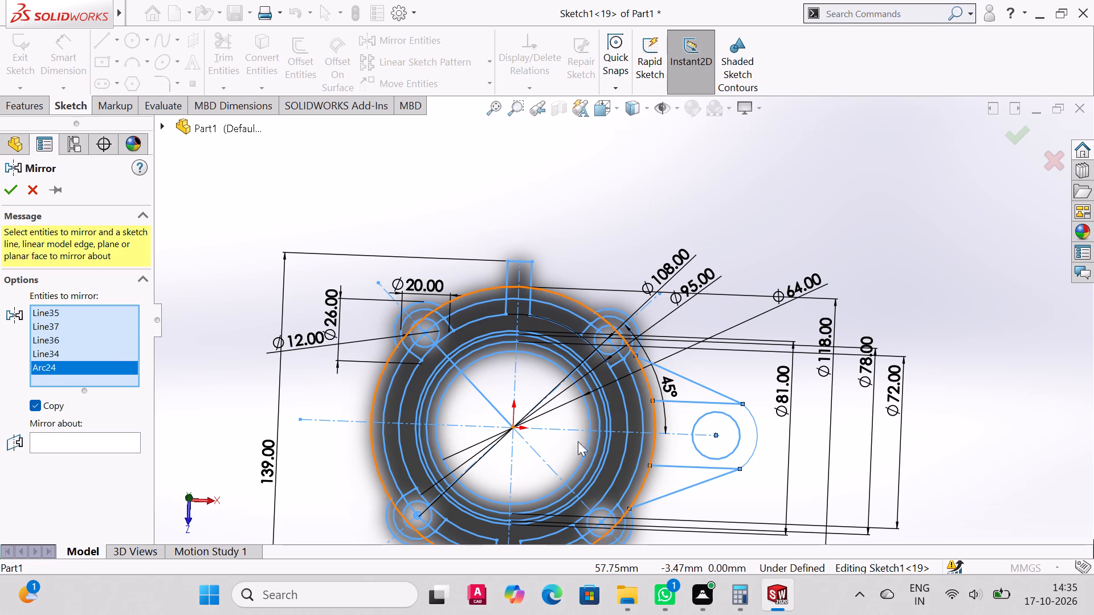
left_click(67, 433)
left_click(72, 441)
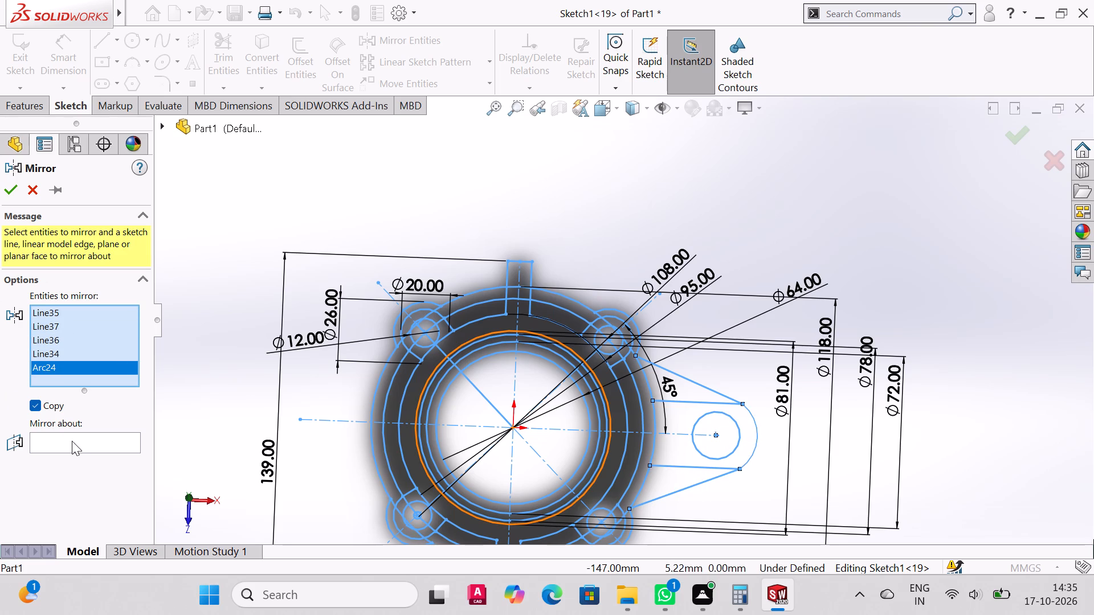
left_click(515, 374)
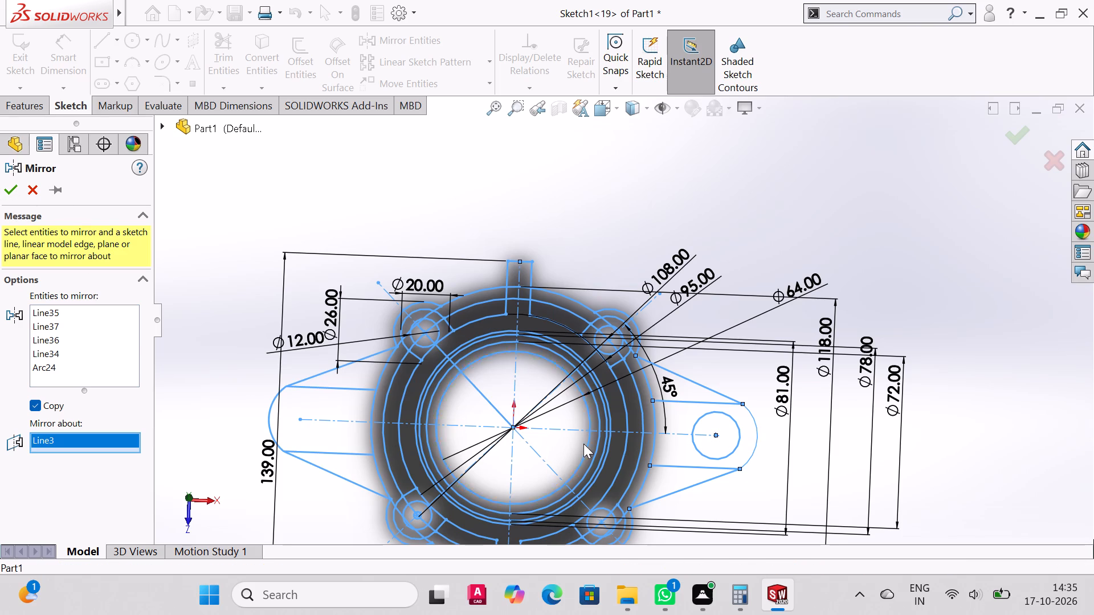
left_click(85, 354)
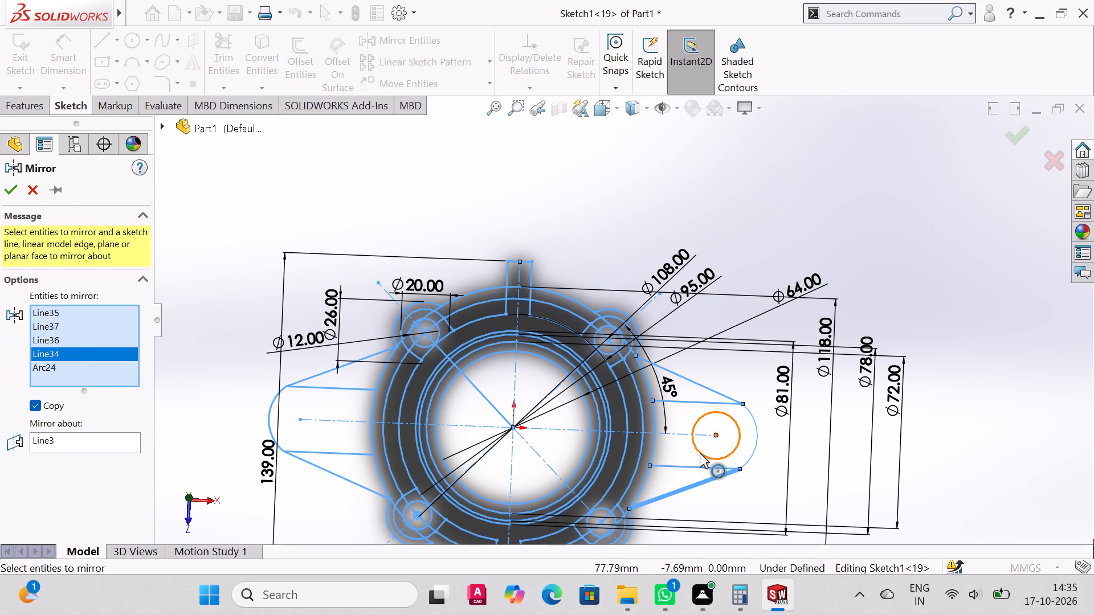
left_click(700, 453)
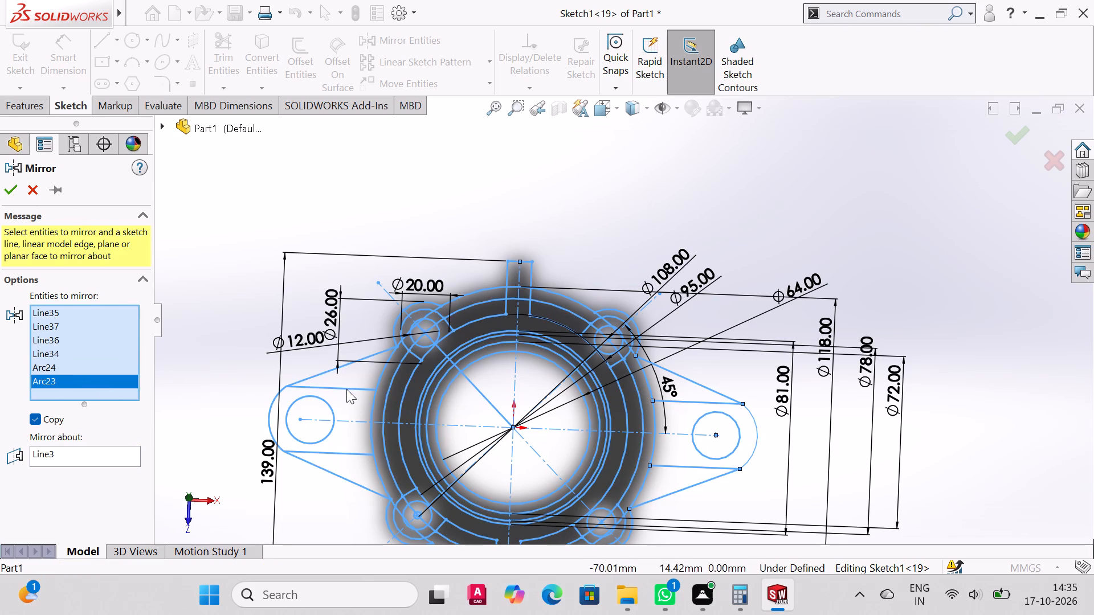
left_click(6, 193)
Exit Sketch1 and rebuild the part with the mirrored lug profile.
scroll(426, 268, "up", 3)
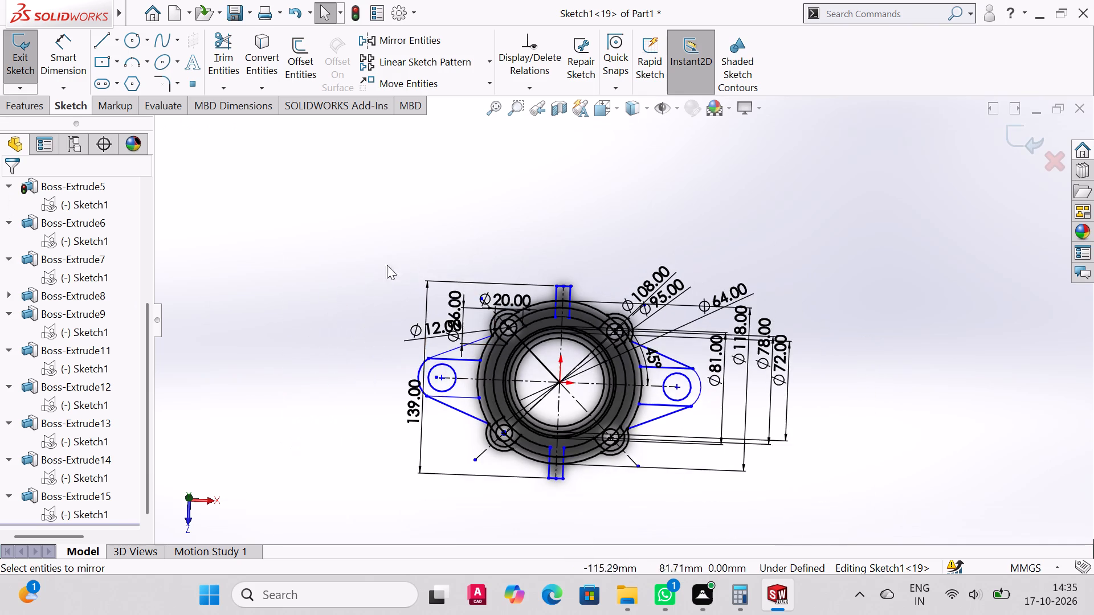
scroll(370, 264, "down", 1)
scroll(79, 227, "up", 4)
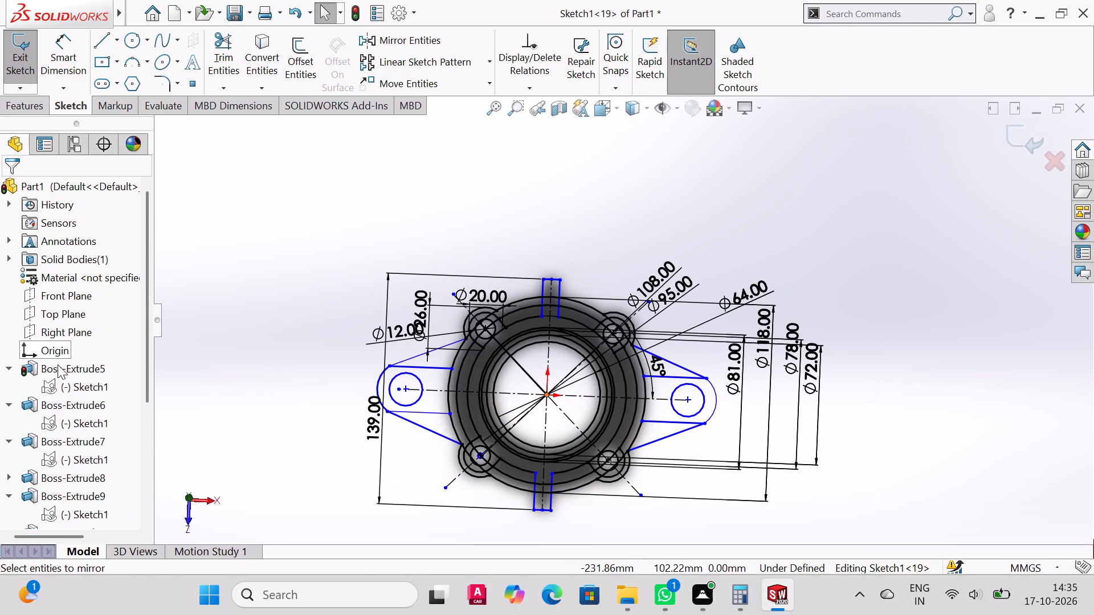
left_click(54, 366)
left_click(25, 106)
left_click(69, 108)
left_click(17, 52)
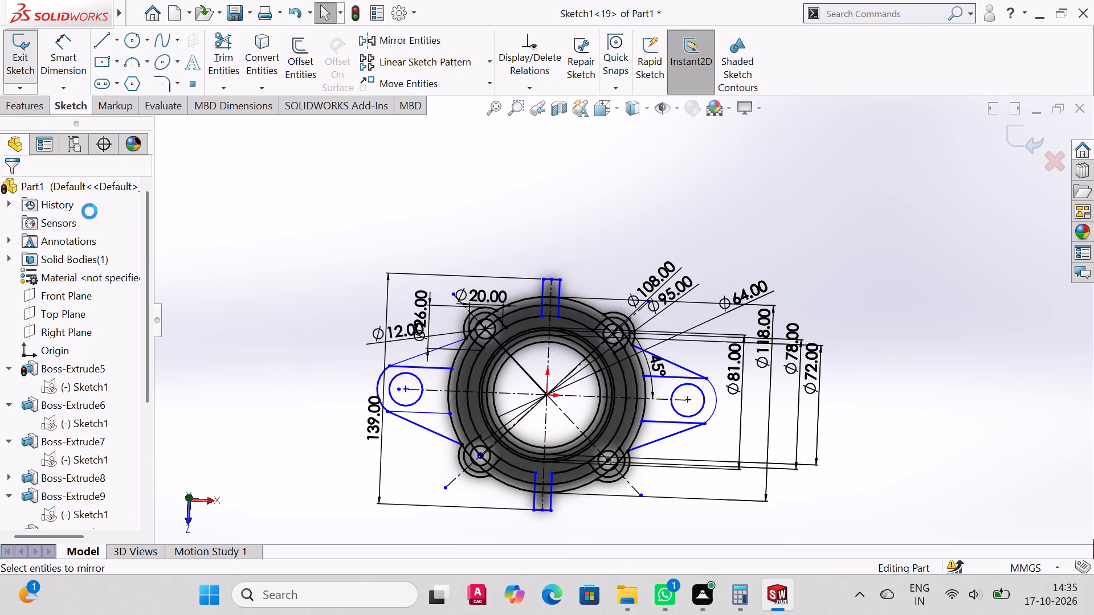
left_click(32, 110)
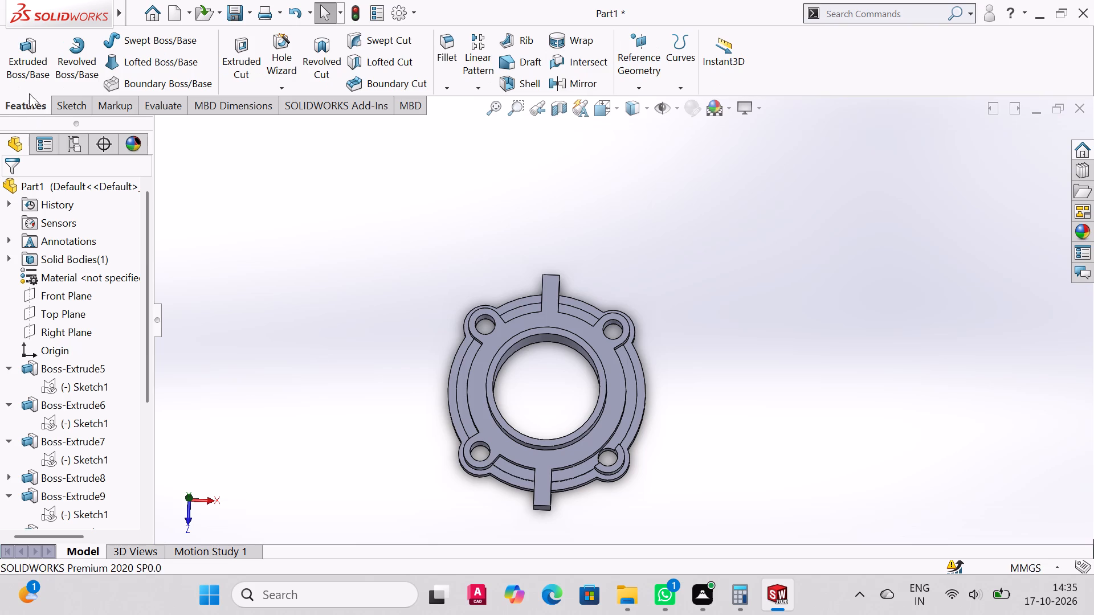
Extrude the four triangular web regions of Sketch1 on both side lugs as a 10 mm blind boss with merged result.
left_click(27, 64)
left_click(12, 192)
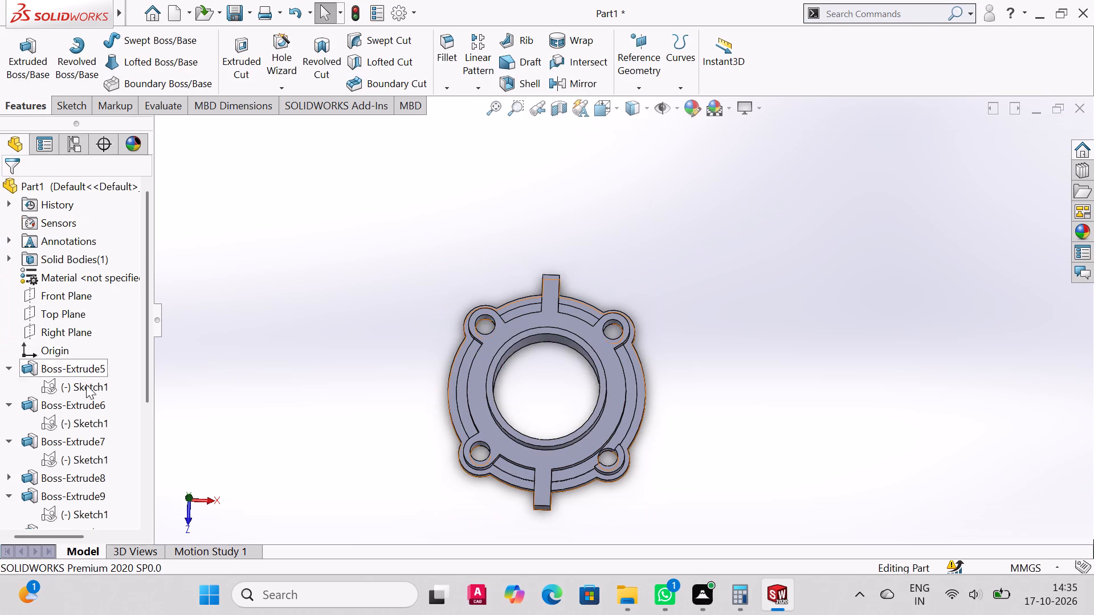
scroll(89, 389, "down", 9)
left_click(50, 518)
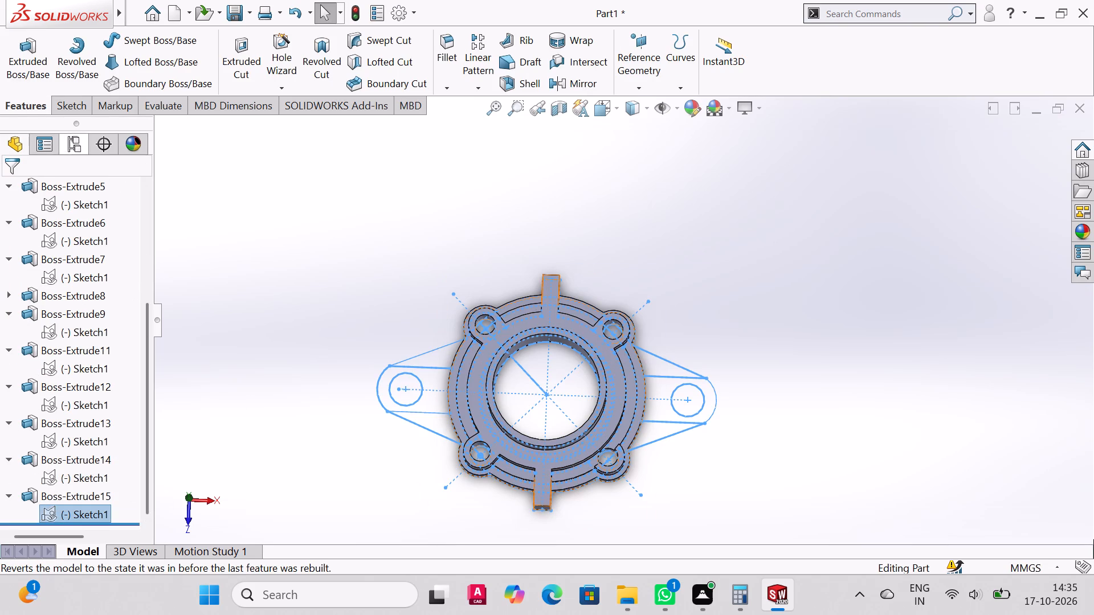
left_click(36, 77)
left_click(655, 434)
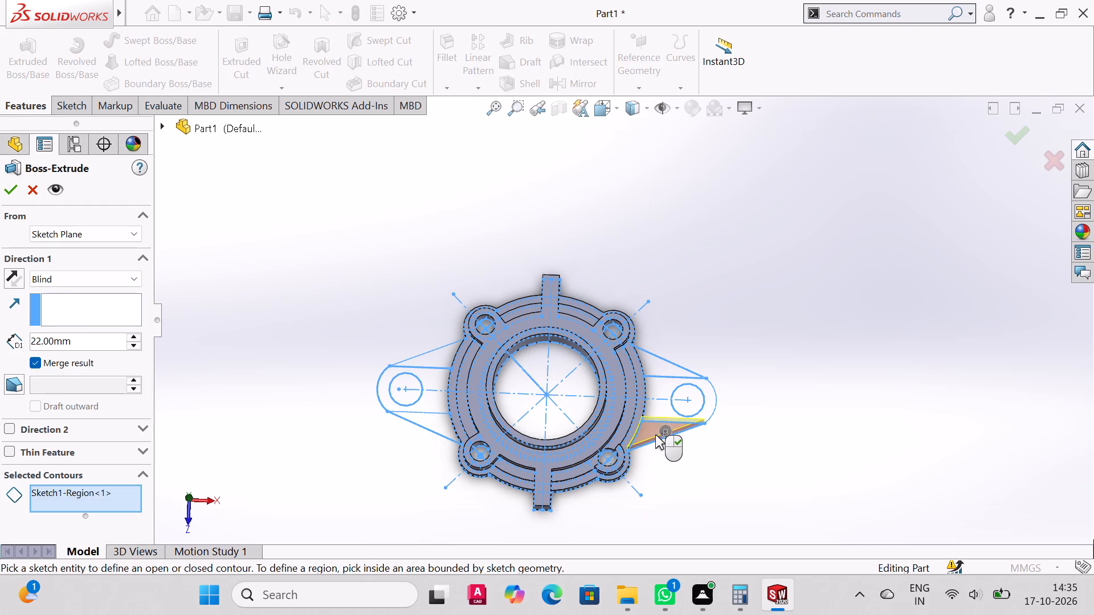
left_click(657, 367)
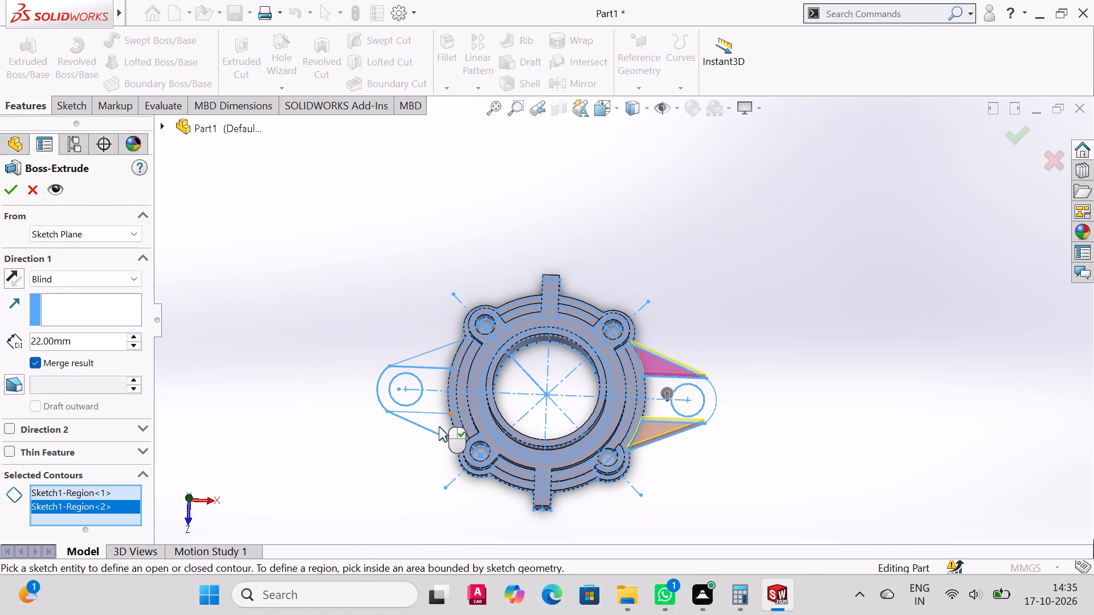
left_click(439, 427)
left_click(444, 356)
left_click(434, 394)
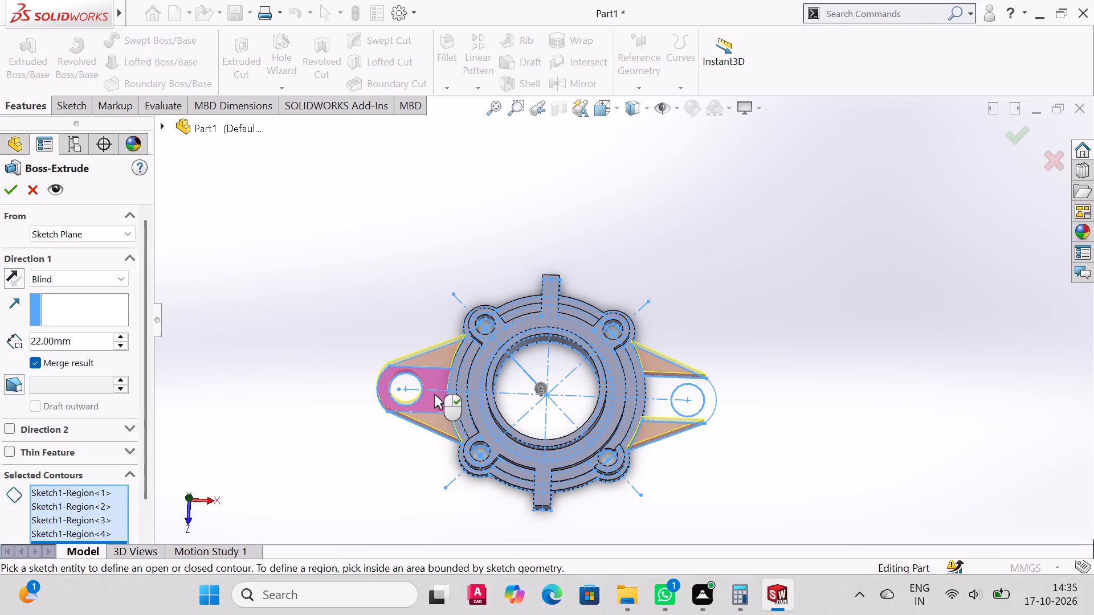
right_click(89, 536)
left_click(148, 502)
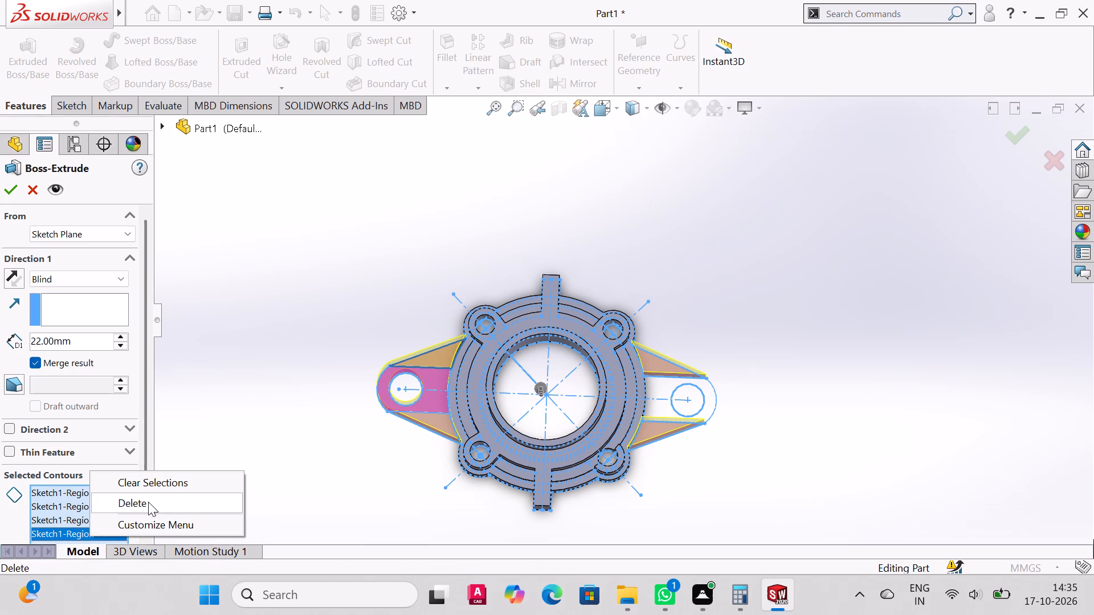
scroll(85, 527, "down", 1)
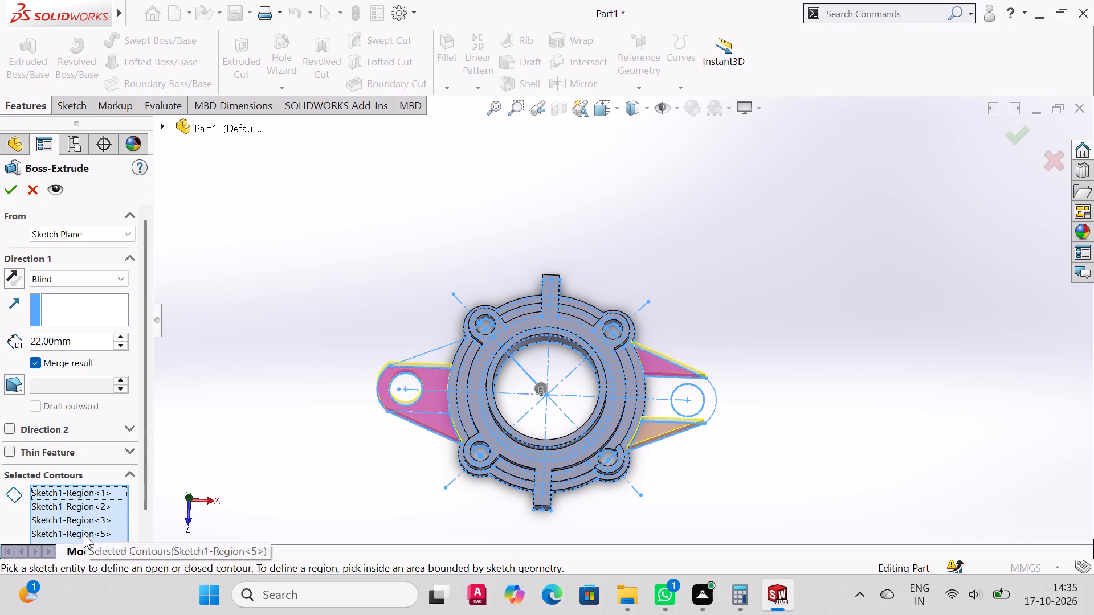
right_click(84, 534)
left_click(127, 509)
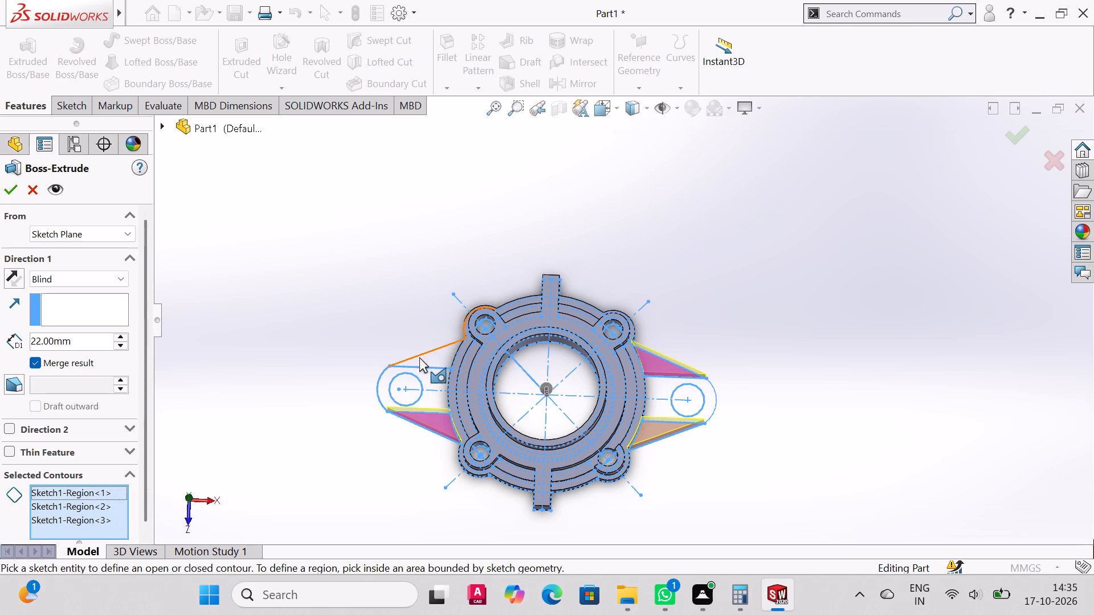
left_click(434, 358)
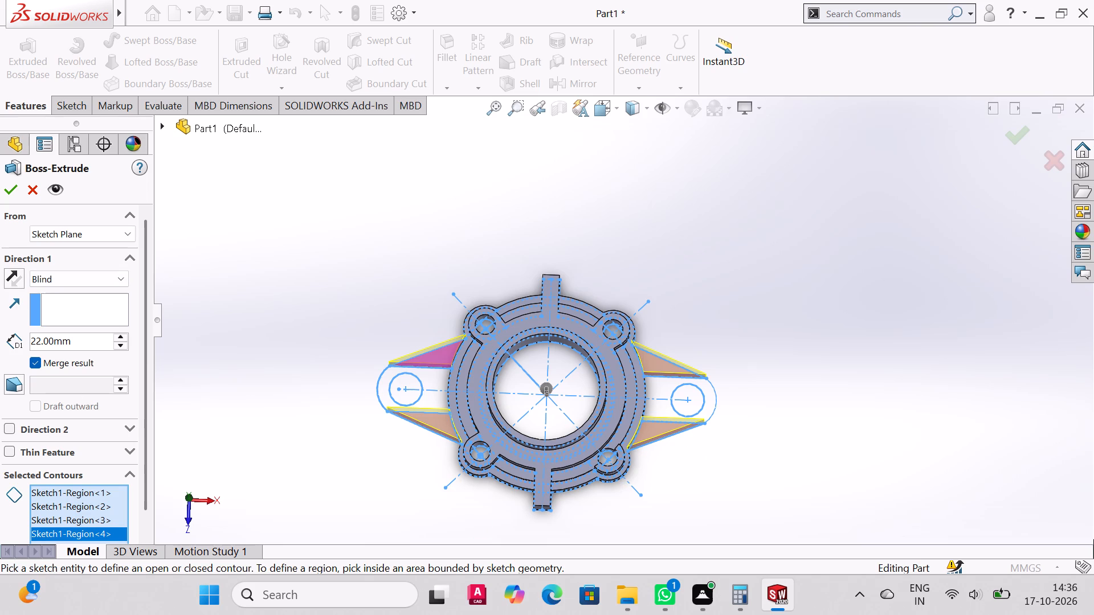
left_click_drag(96, 342, 0, 338)
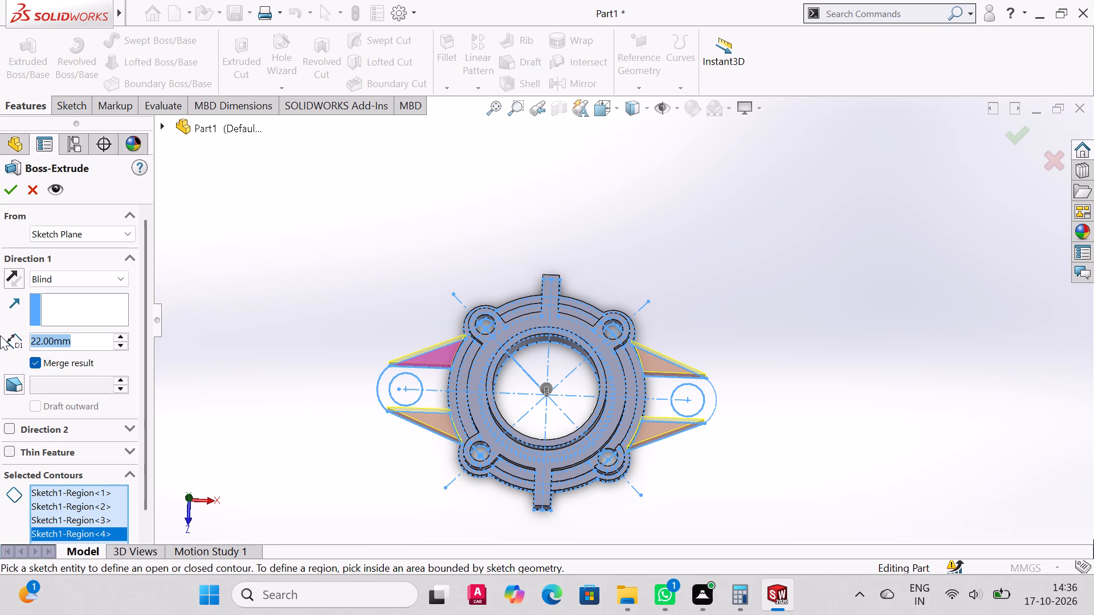
type("10")
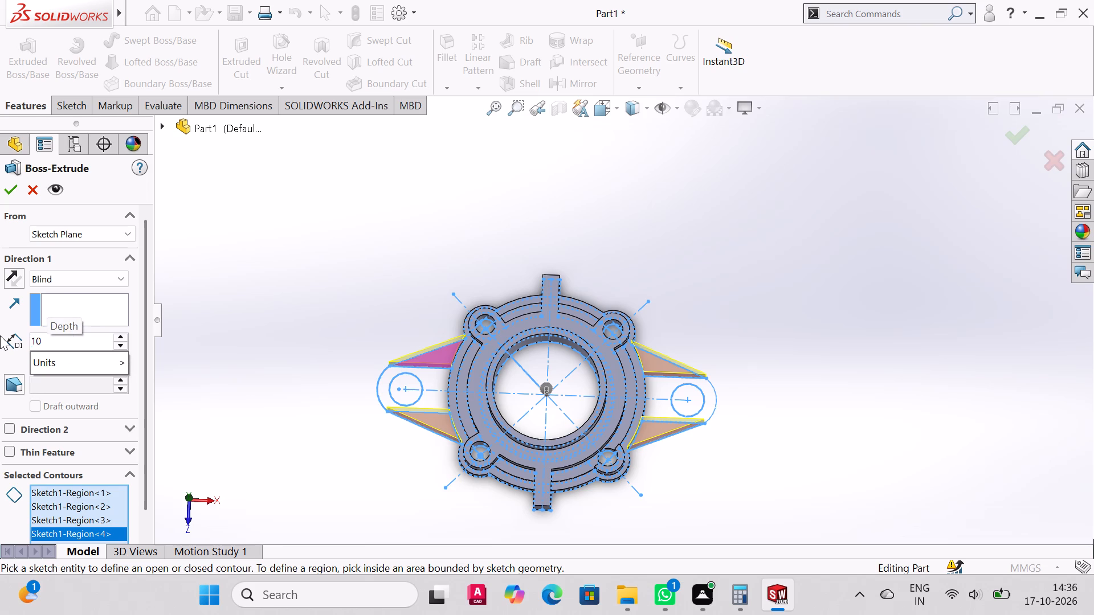
key("Return")
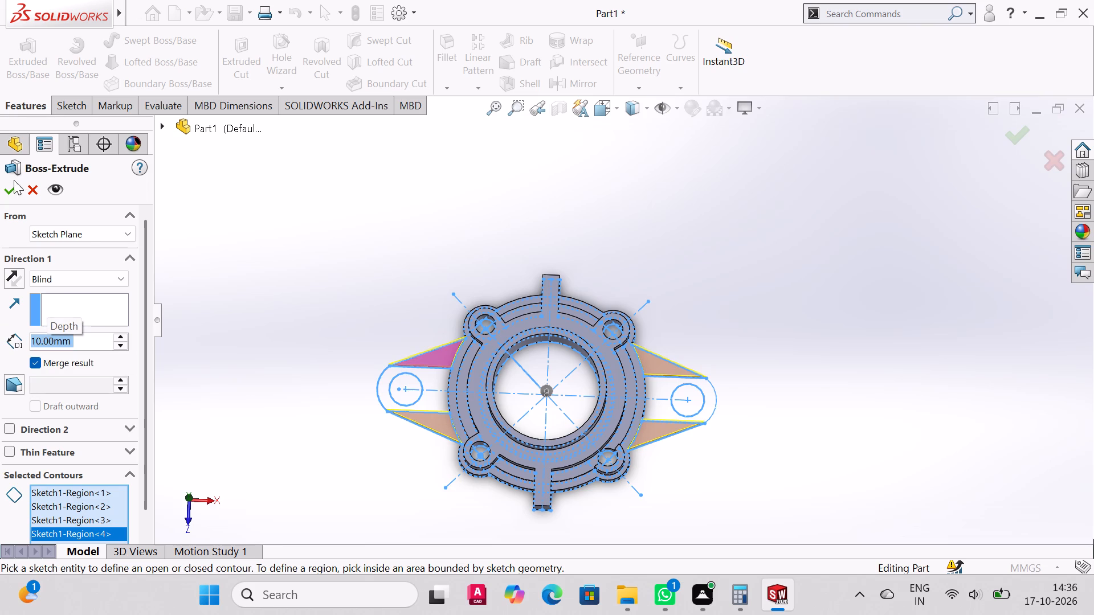
left_click(10, 188)
Extrude the two Sketch1 lug regions around the side holes as a 12 mm blind boss, leaving the hole circles open.
scroll(41, 443, "down", 11)
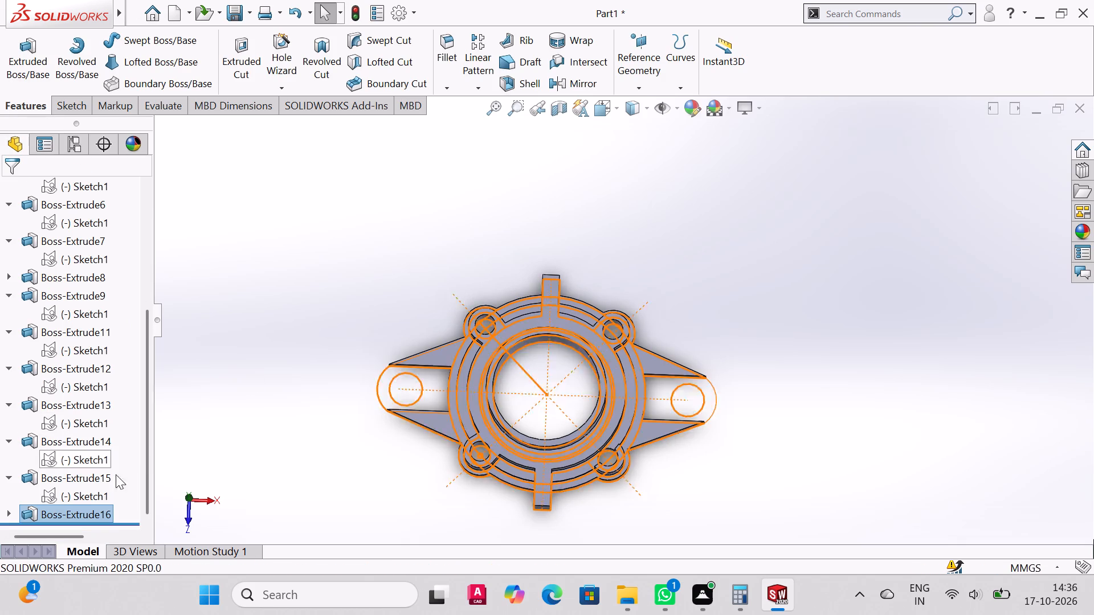
left_click_drag(148, 461, 137, 511)
left_click(7, 516)
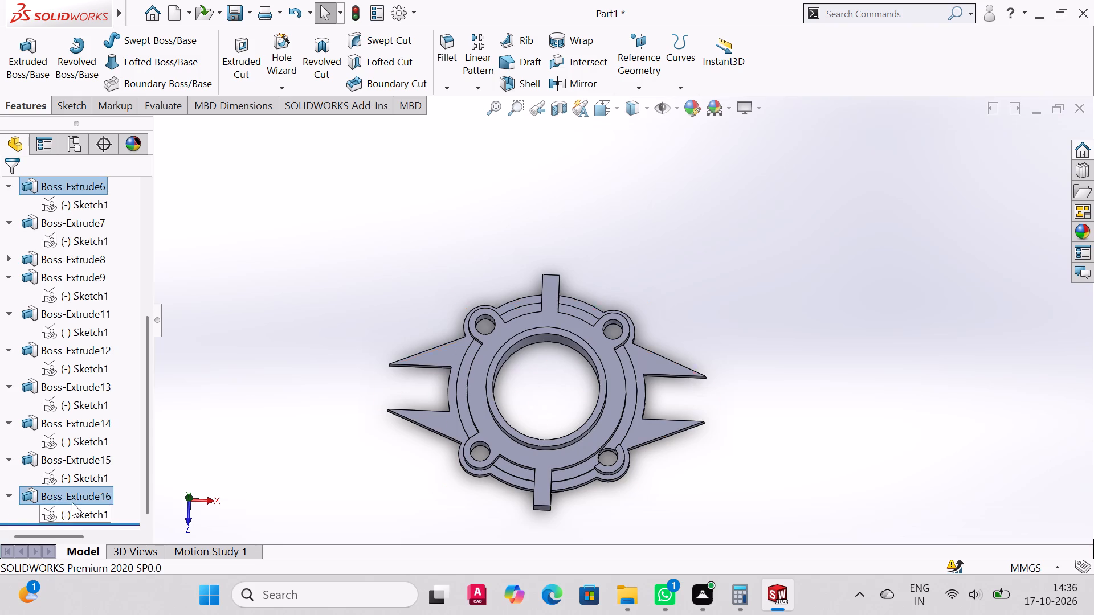
left_click(51, 510)
left_click(18, 56)
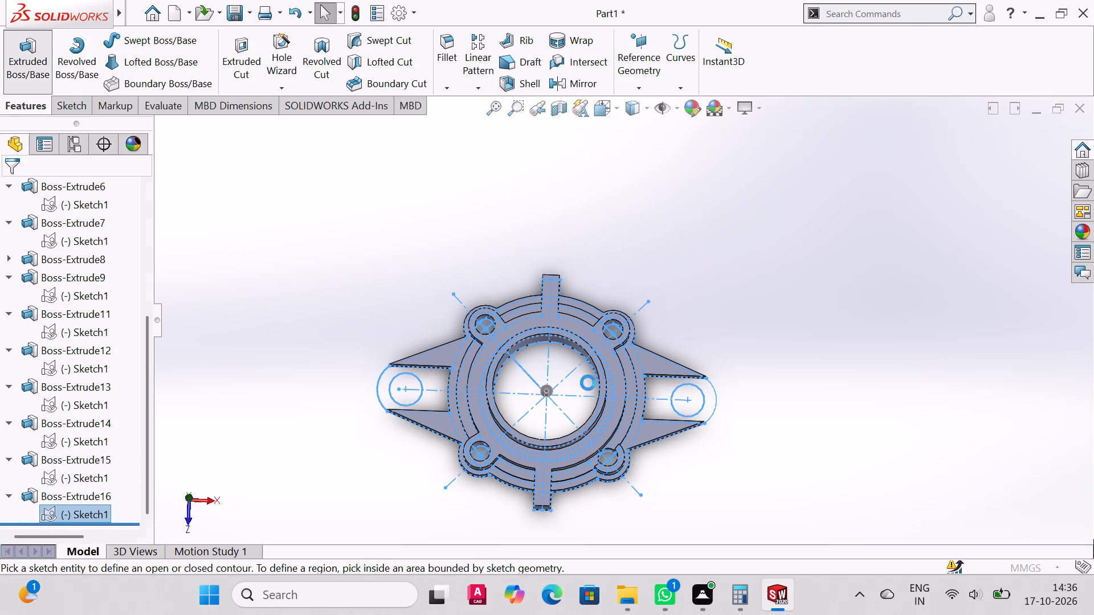
left_click(655, 407)
left_click(434, 405)
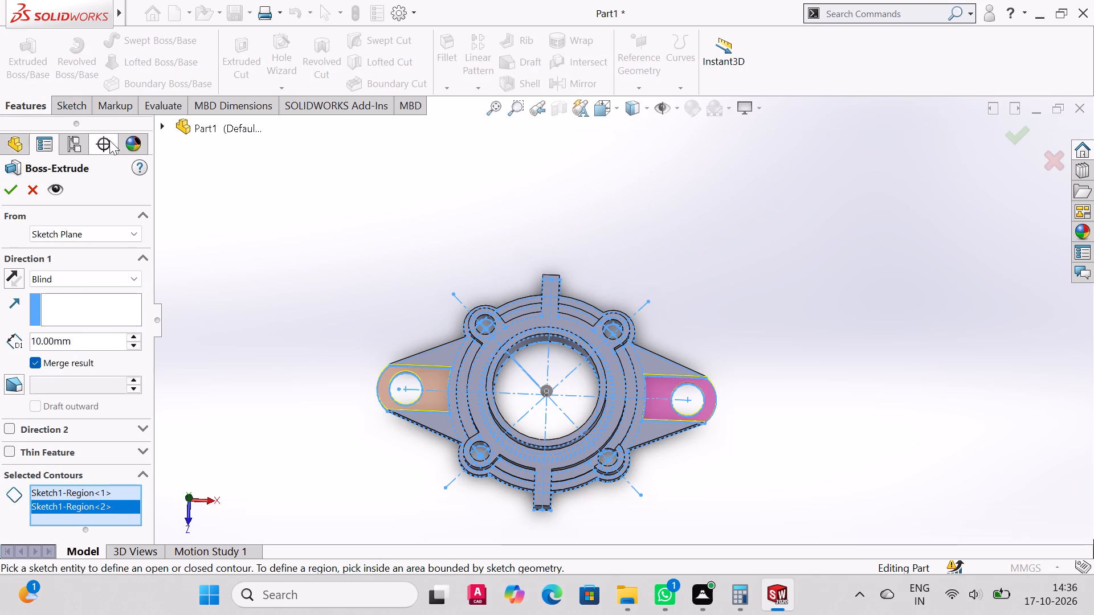
left_click_drag(79, 347, 1, 358)
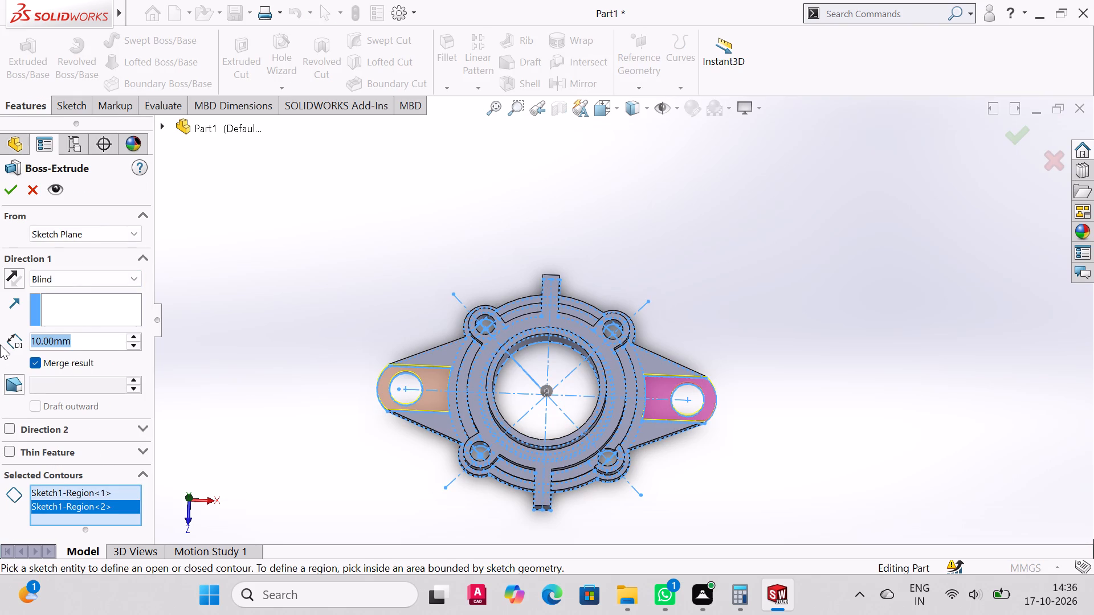
type("12")
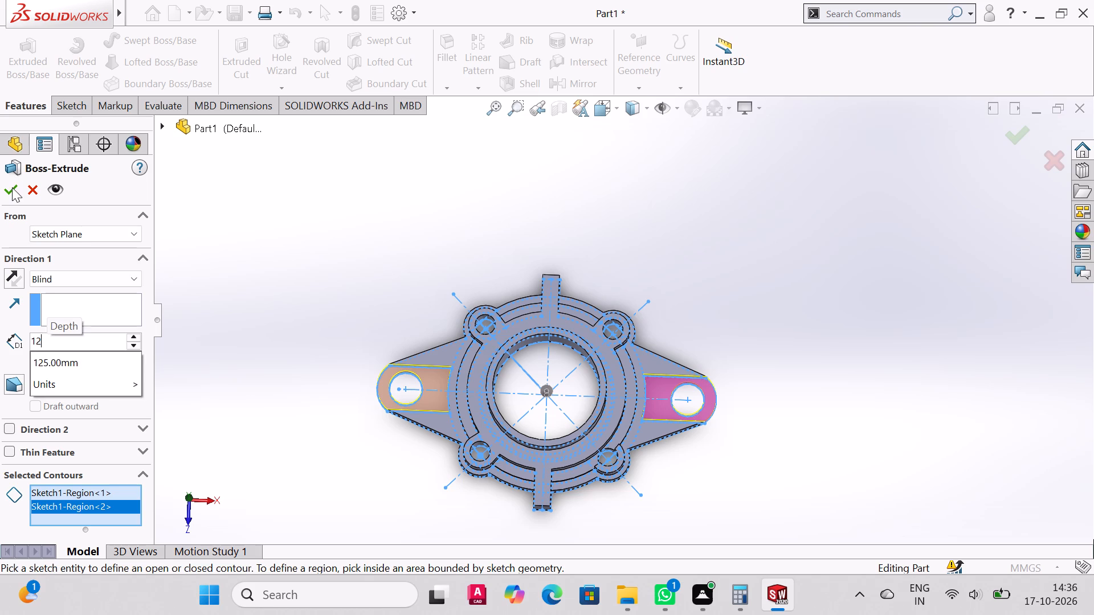
left_click(12, 187)
left_click(7, 189)
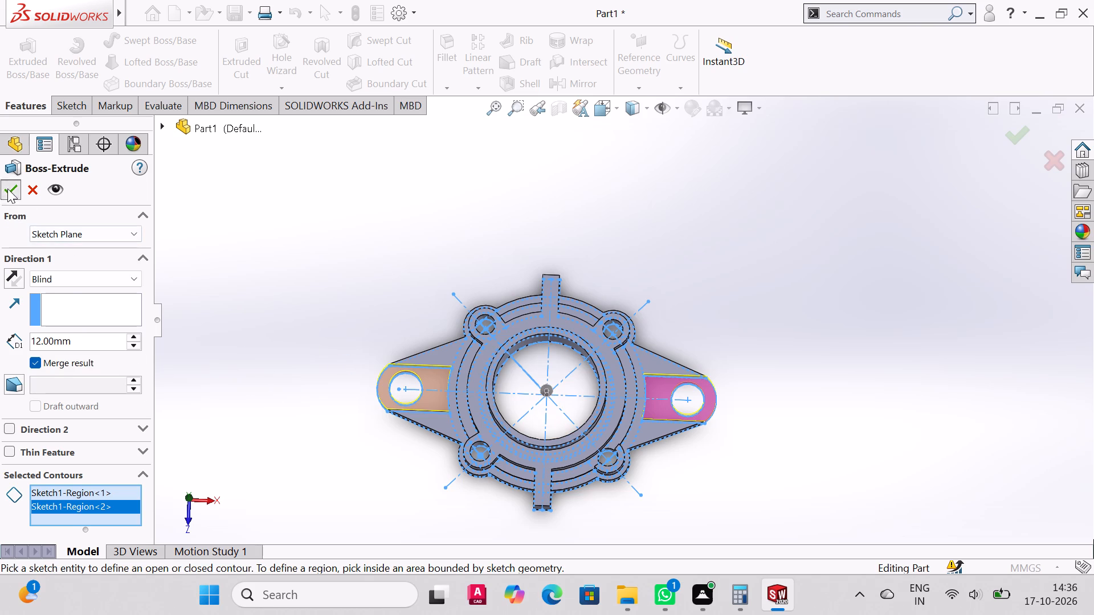
Examine the side lugs and check which of Boss-Extrude13, Boss-Extrude14 and Boss-Extrude15 form the bolt-hole bosses.
middle_click_drag(557, 356, 570, 251)
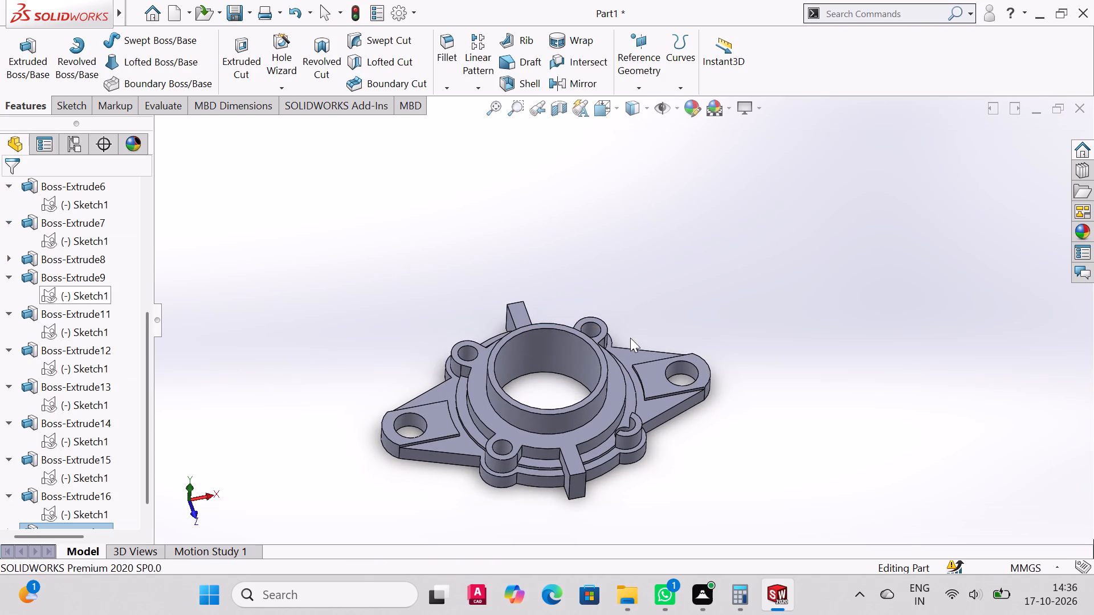
middle_click_drag(644, 360, 642, 452)
scroll(640, 452, "up", 4)
scroll(638, 447, "down", 5)
left_click(31, 457)
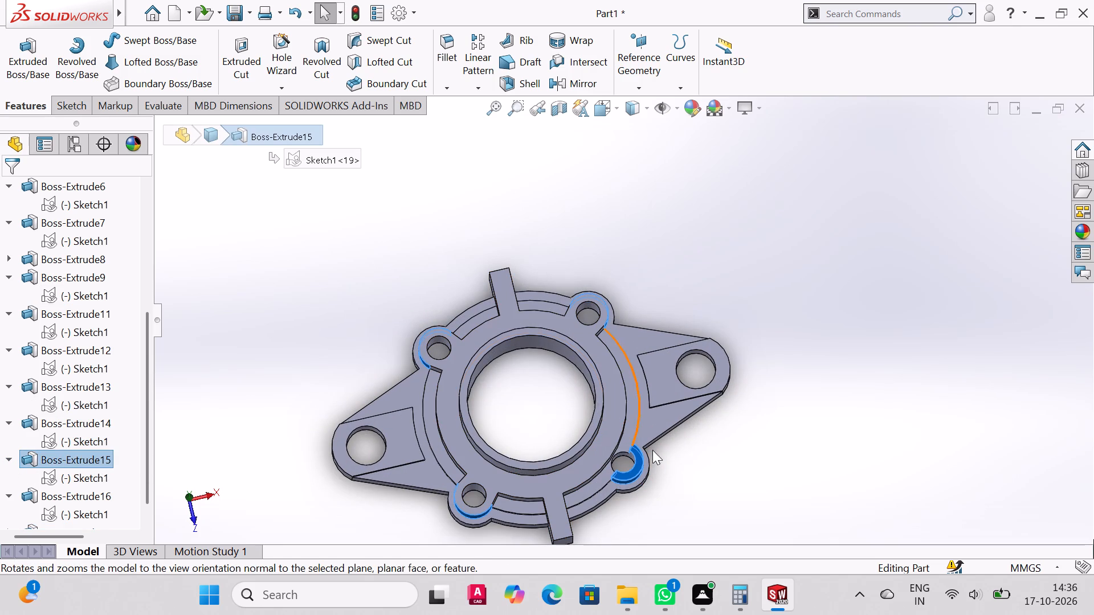
left_click(25, 422)
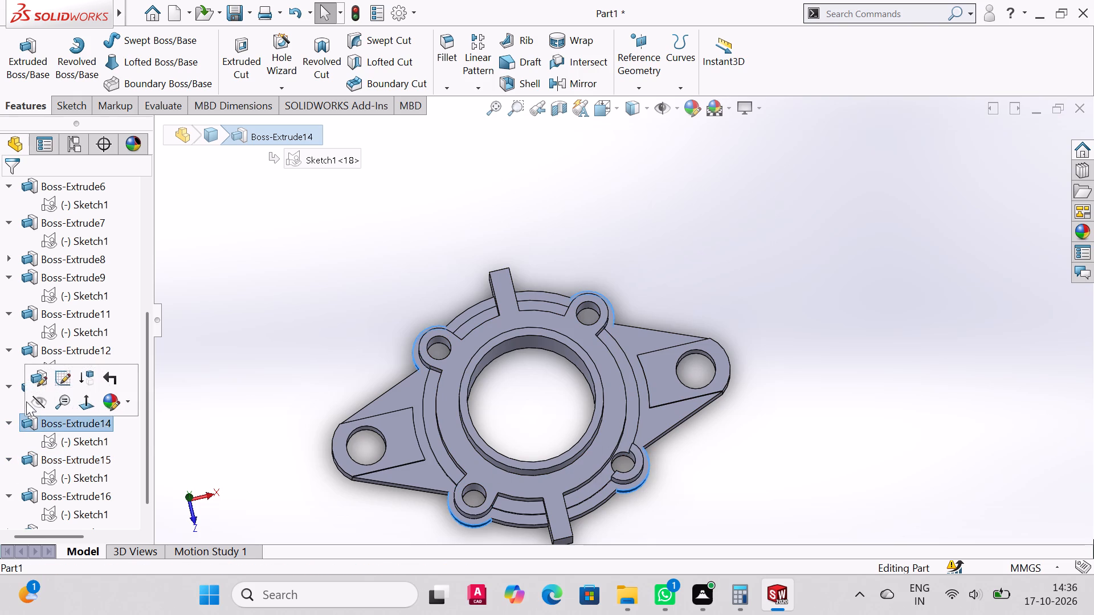
left_click(17, 384)
left_click(23, 384)
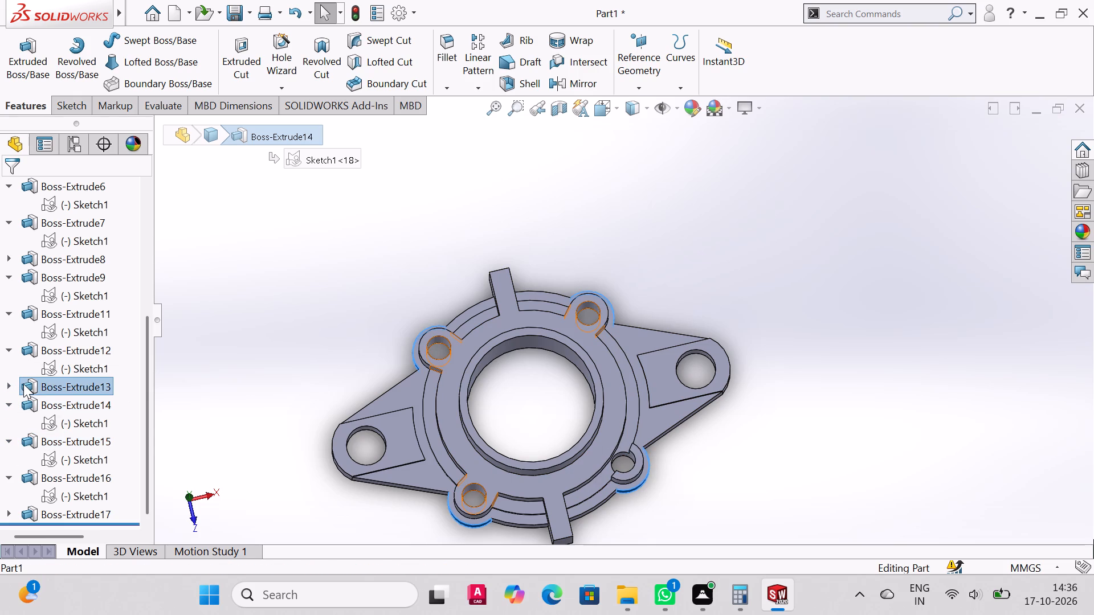
left_click(51, 424)
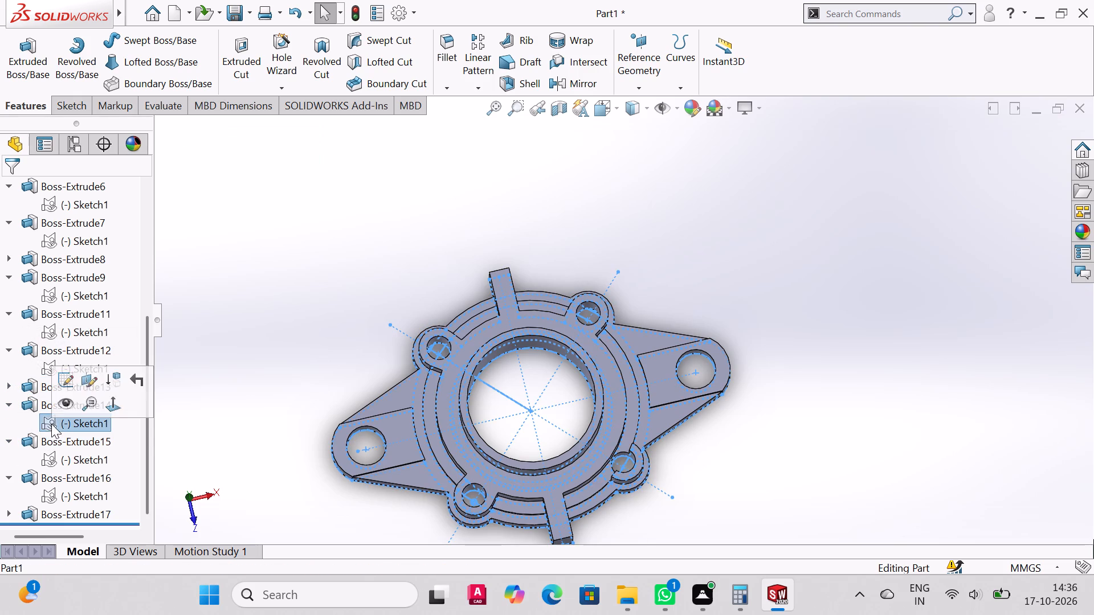
scroll(635, 456, "up", 2)
scroll(635, 456, "down", 4)
middle_click_drag(707, 492, 702, 512)
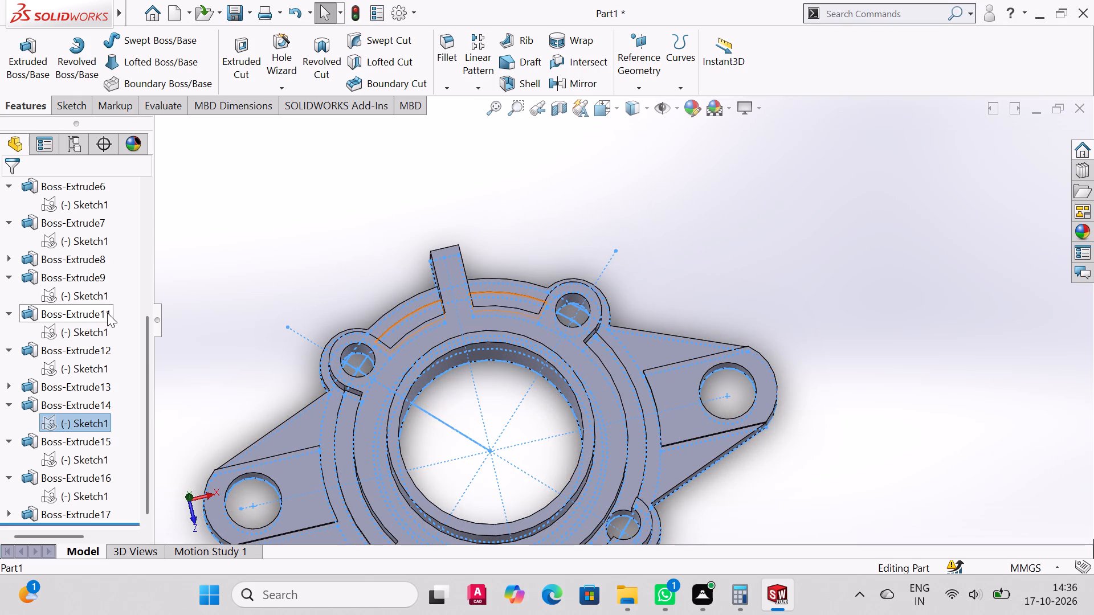
scroll(107, 311, "down", 4)
scroll(51, 444, "down", 4)
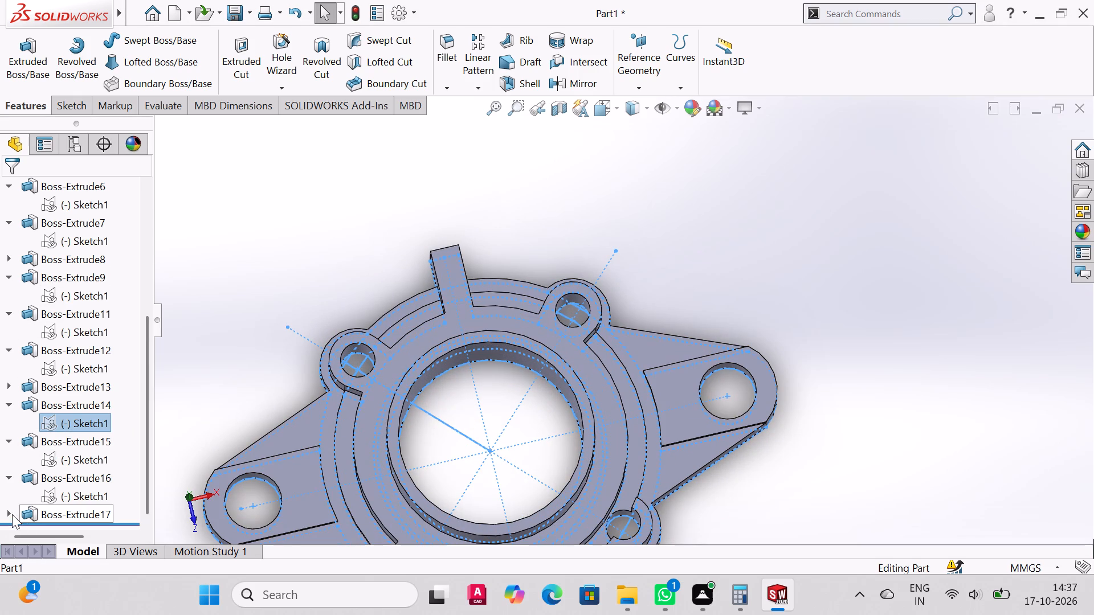
Examine the bolt-hole boss formed by Boss-Extrude15 from several angles, comparing it with Sketch1 and the other bolt-hole bosses.
left_click(8, 511)
left_click(43, 516)
scroll(637, 471, "up", 3)
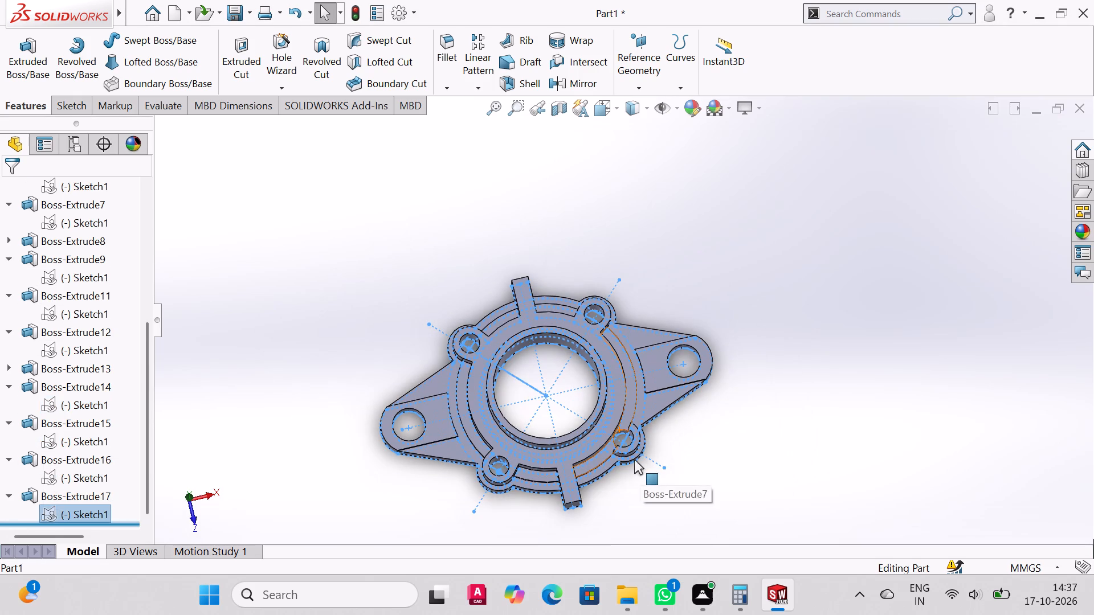
left_click(41, 516)
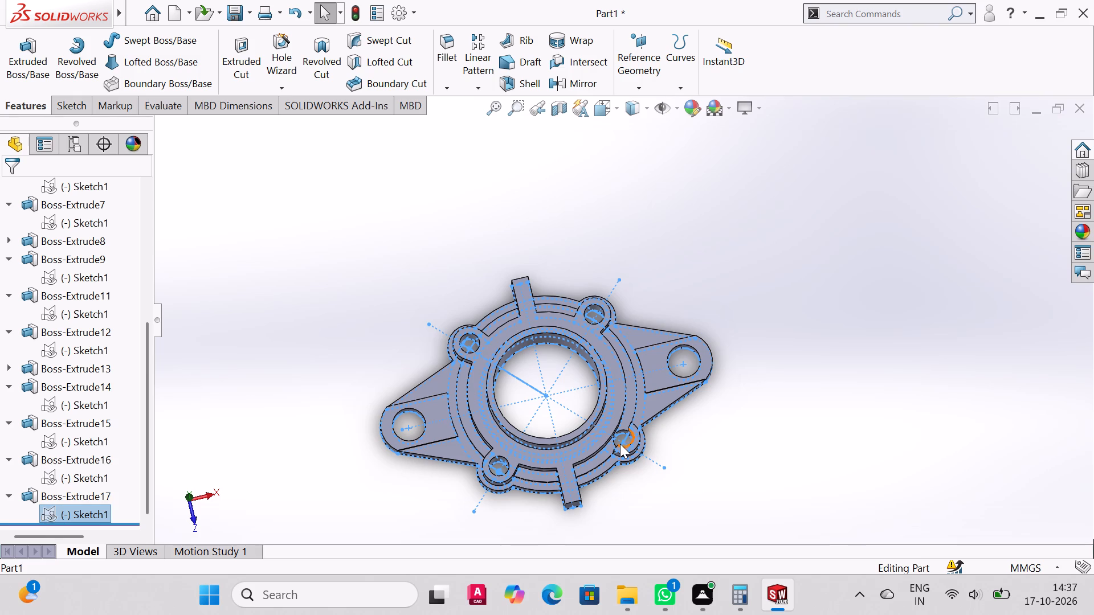
scroll(629, 437, "up", 1)
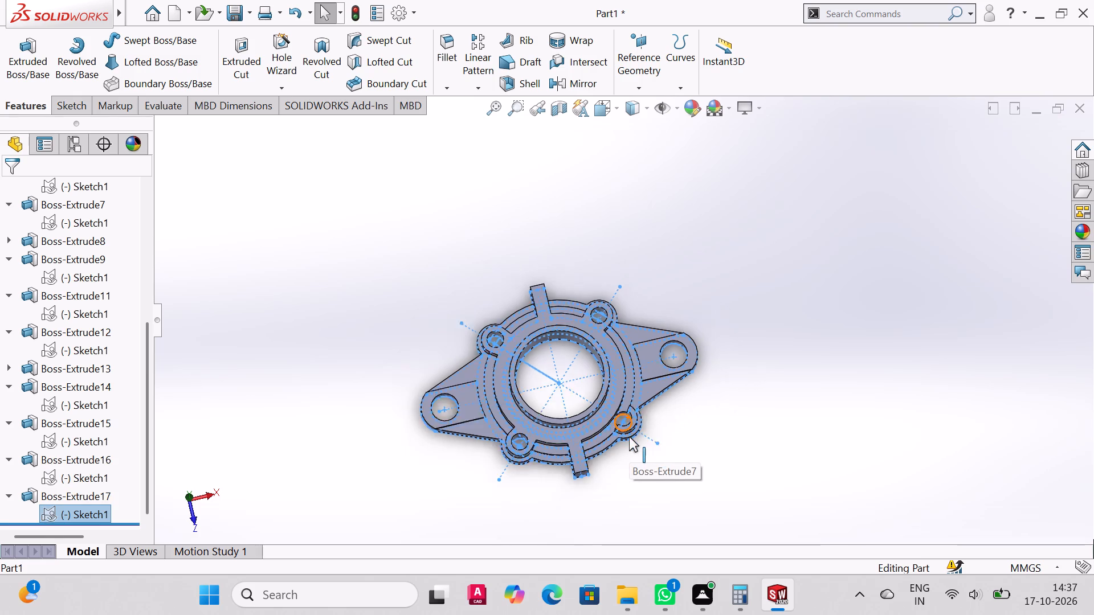
scroll(629, 437, "up", 2)
scroll(629, 437, "down", 4)
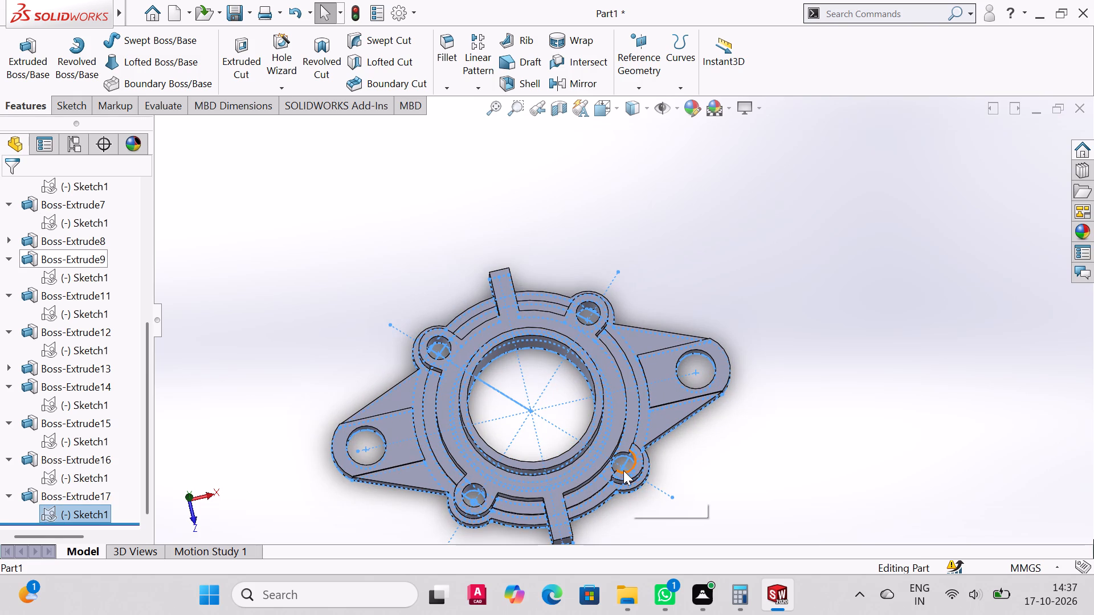
left_click(631, 471)
scroll(632, 473, "up", 3)
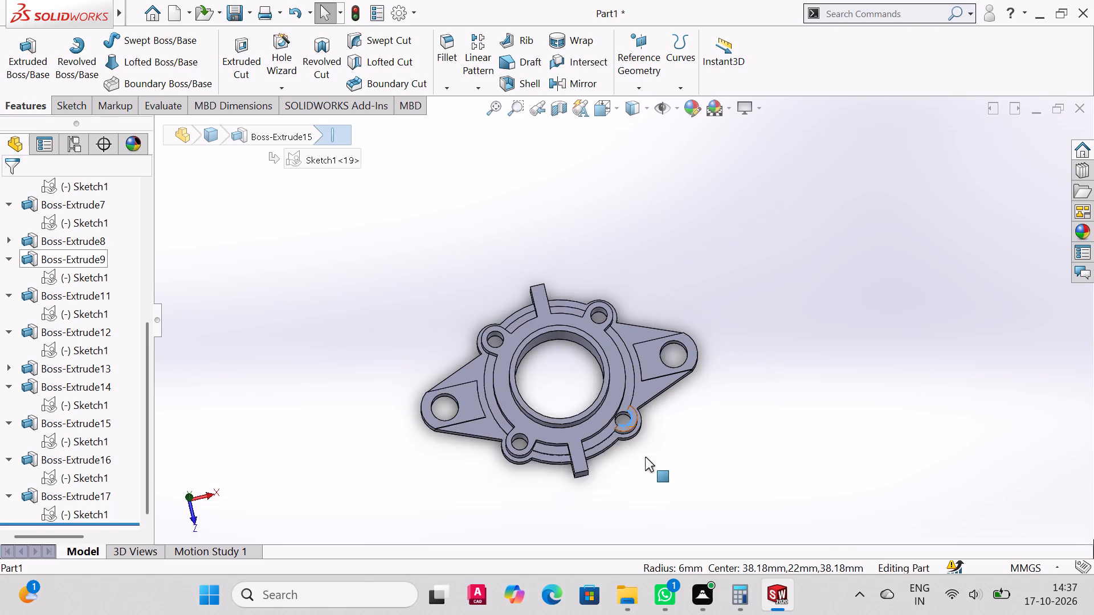
scroll(652, 448, "down", 5)
scroll(674, 477, "up", 1)
middle_click_drag(675, 463, 705, 461)
middle_click_drag(683, 501, 676, 466)
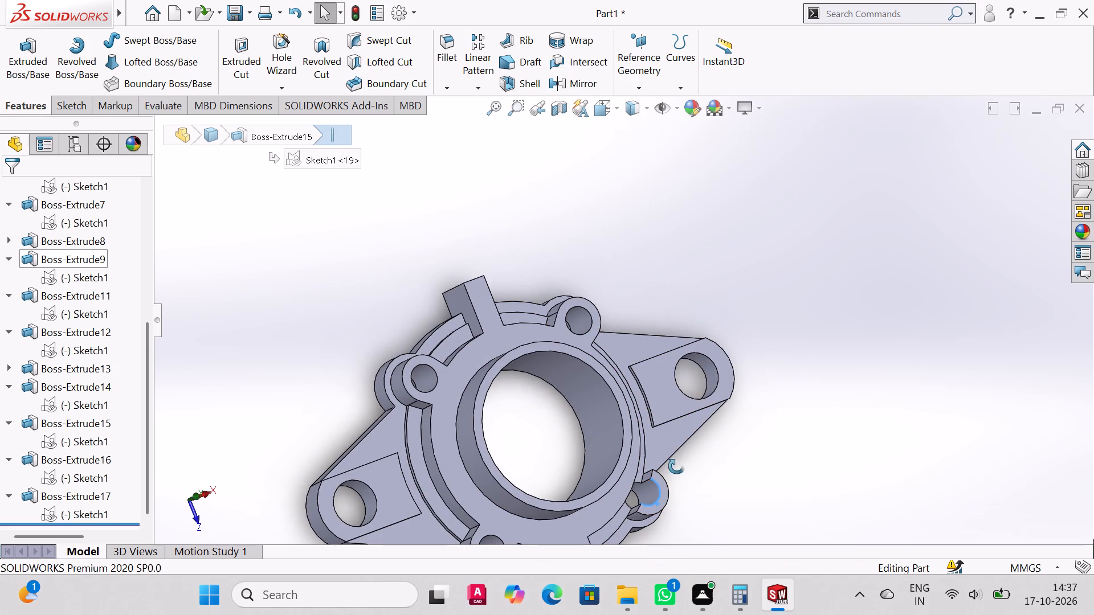
middle_click_drag(676, 466, 703, 386)
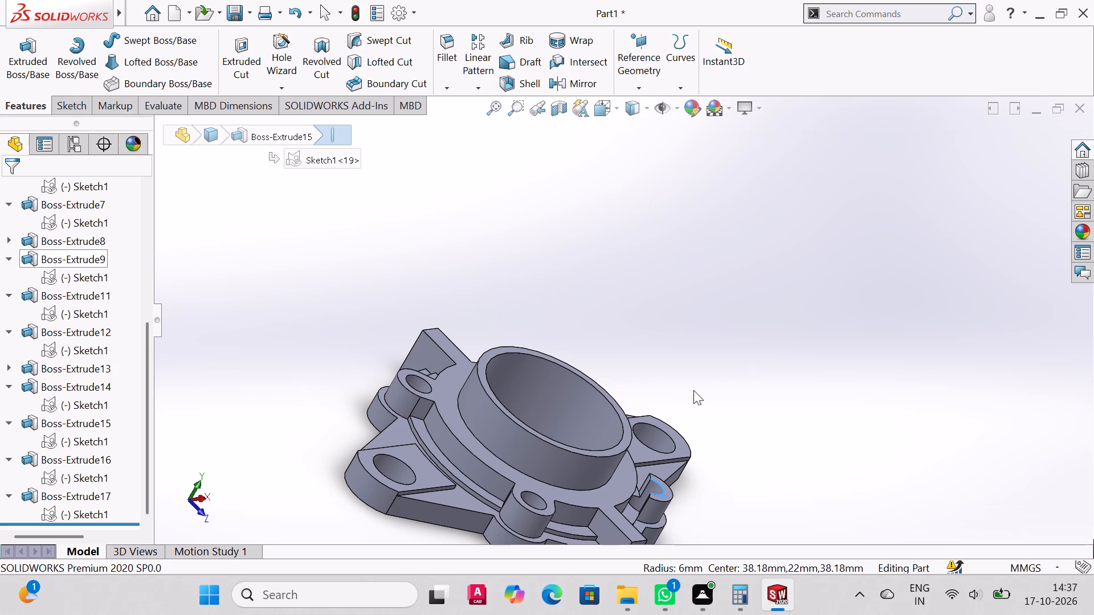
middle_click_drag(627, 417, 625, 416)
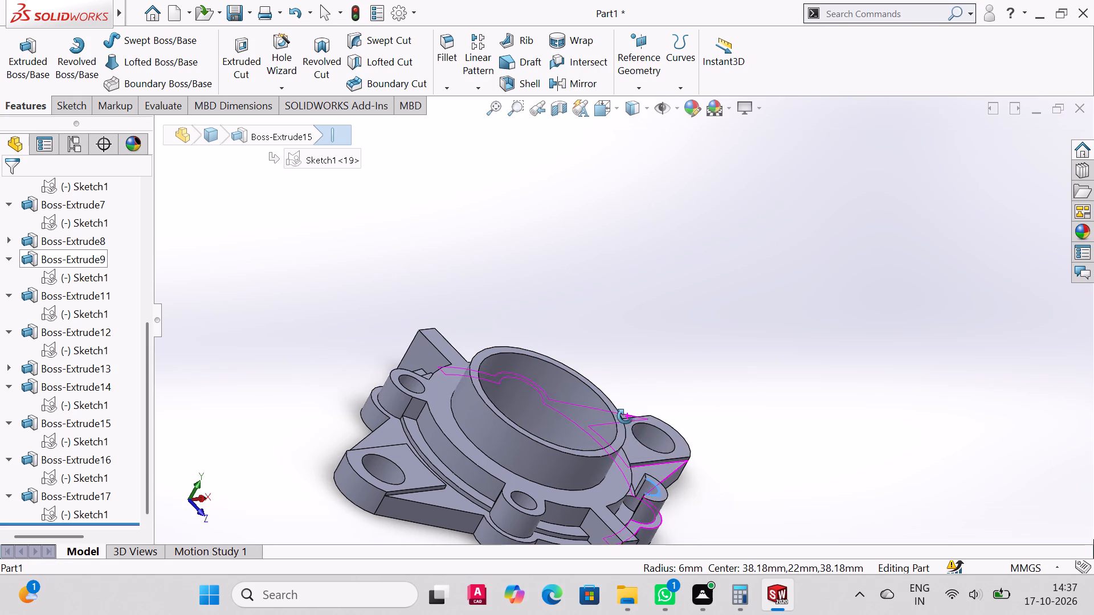
middle_click_drag(625, 416, 511, 436)
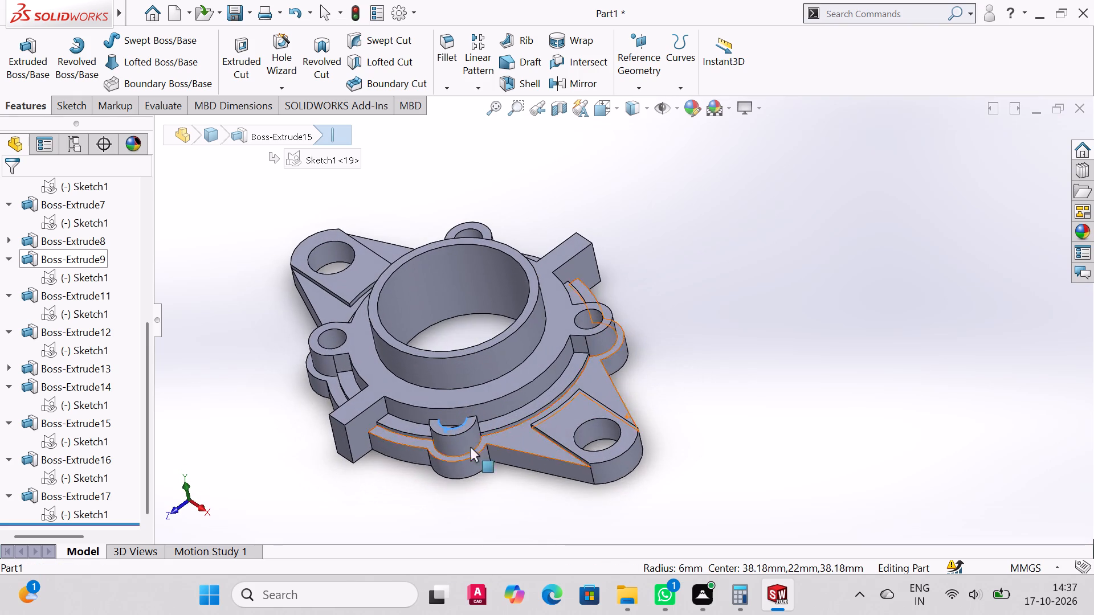
Examine the bolt-hole boss near the lug and the regions that Boss-Extrude15 covers, from close up and different angles.
middle_click_drag(422, 408, 440, 464)
left_click(483, 459)
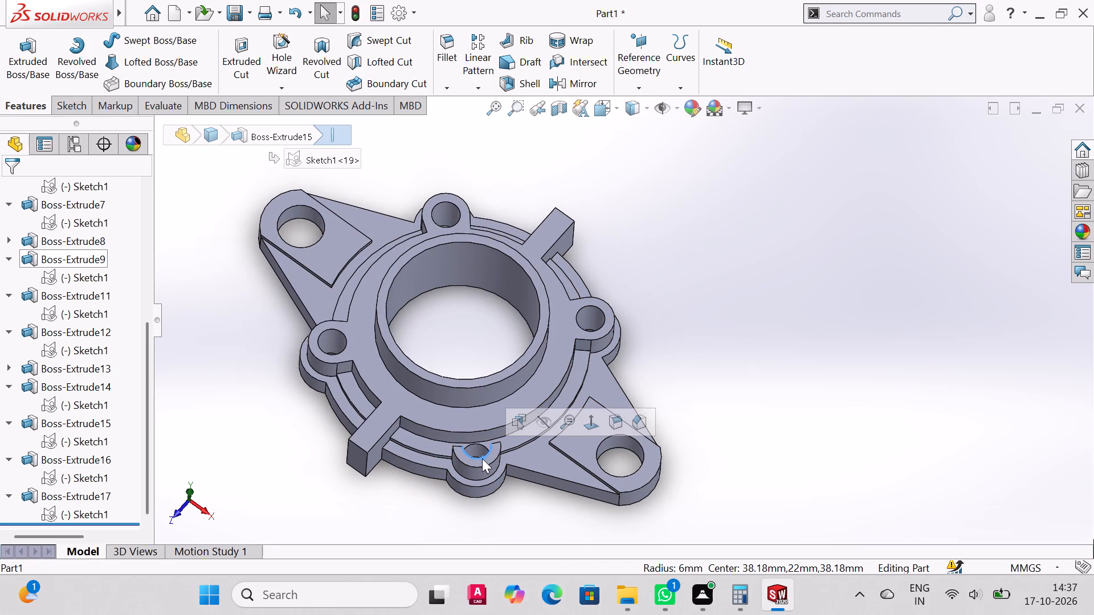
double_click(480, 463)
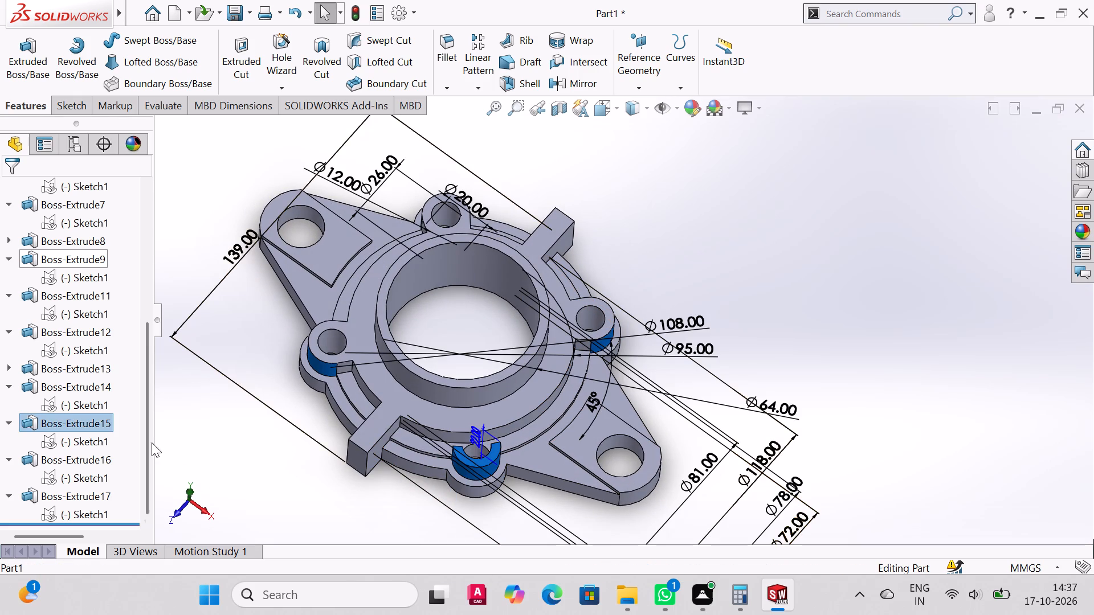
middle_click_drag(389, 442, 394, 473)
scroll(395, 479, "up", 1)
scroll(532, 435, "up", 3)
scroll(537, 432, "down", 4)
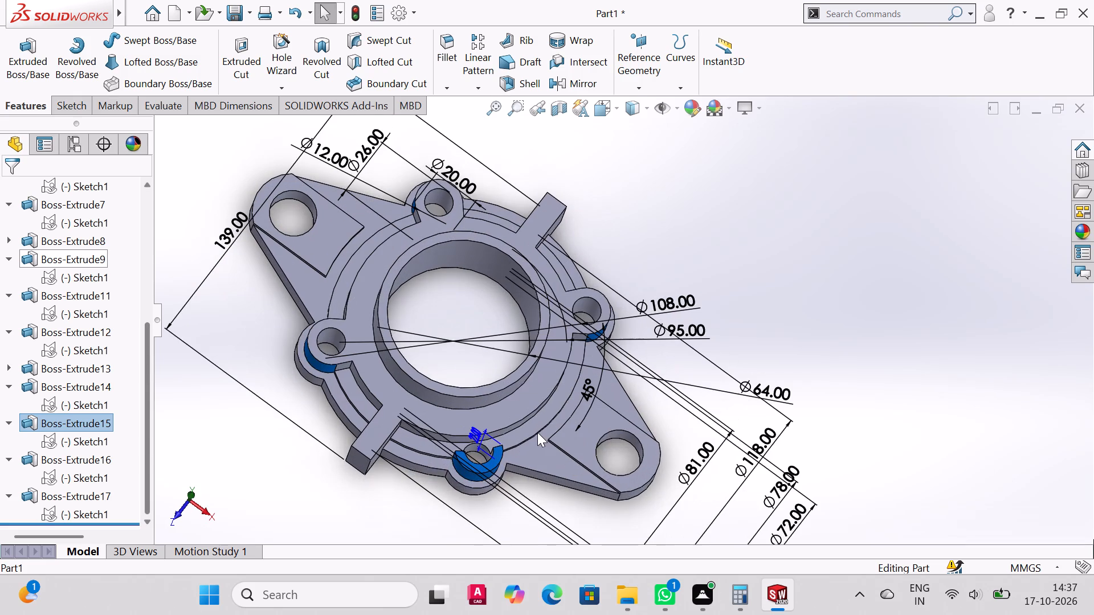
left_click(517, 108)
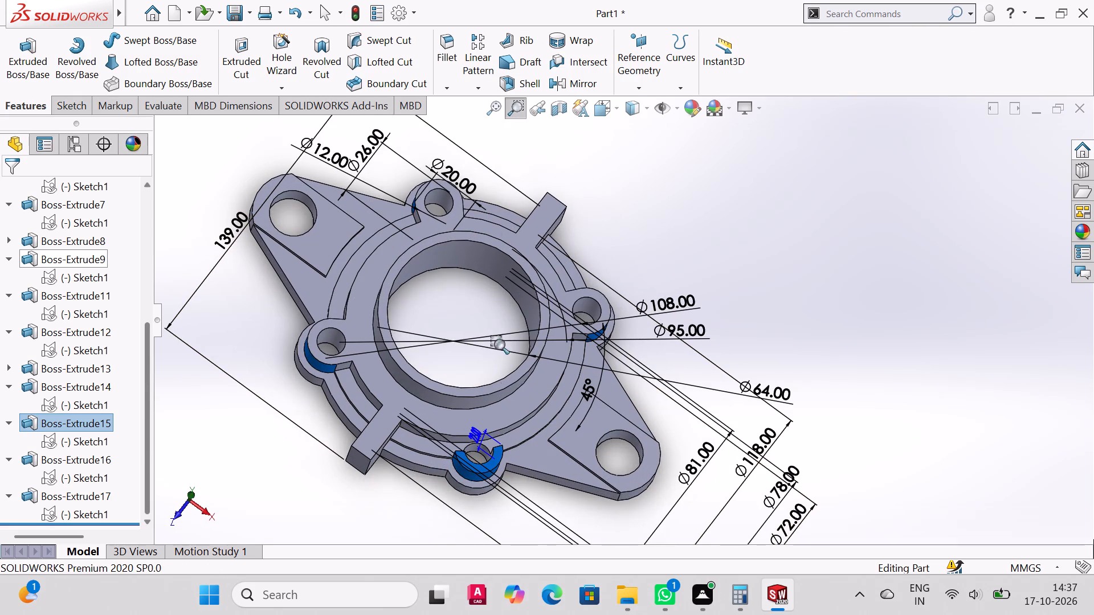
left_click_drag(375, 416, 577, 510)
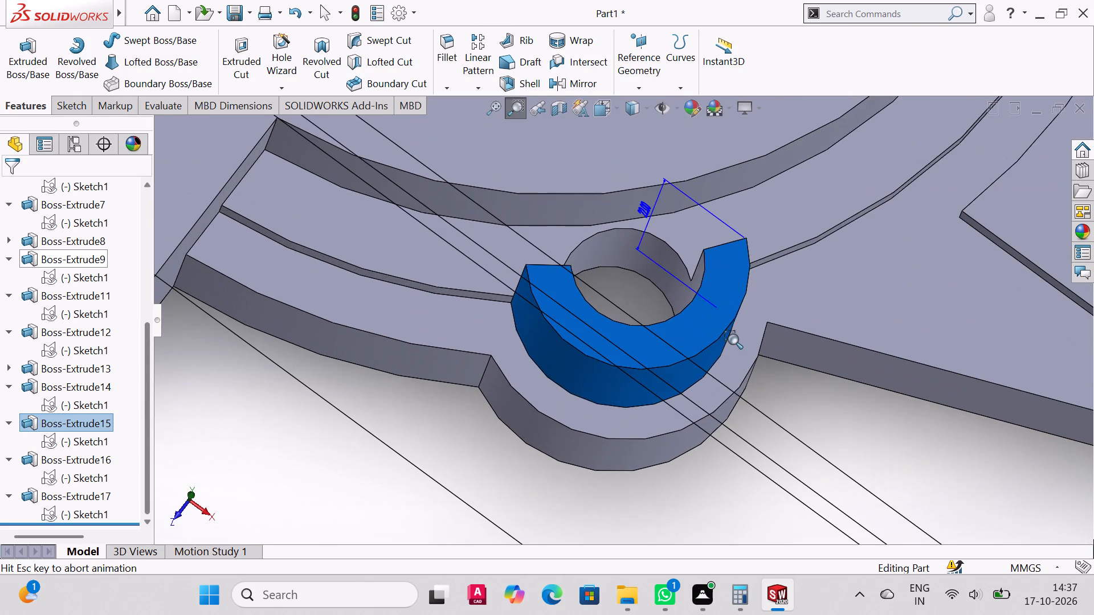
middle_click_drag(733, 338, 724, 355)
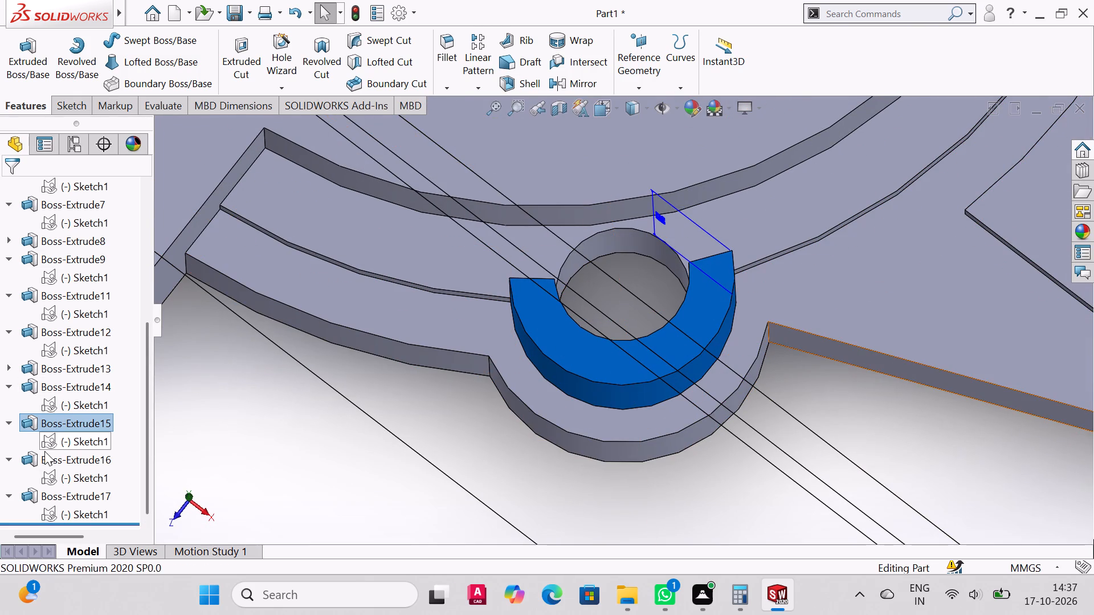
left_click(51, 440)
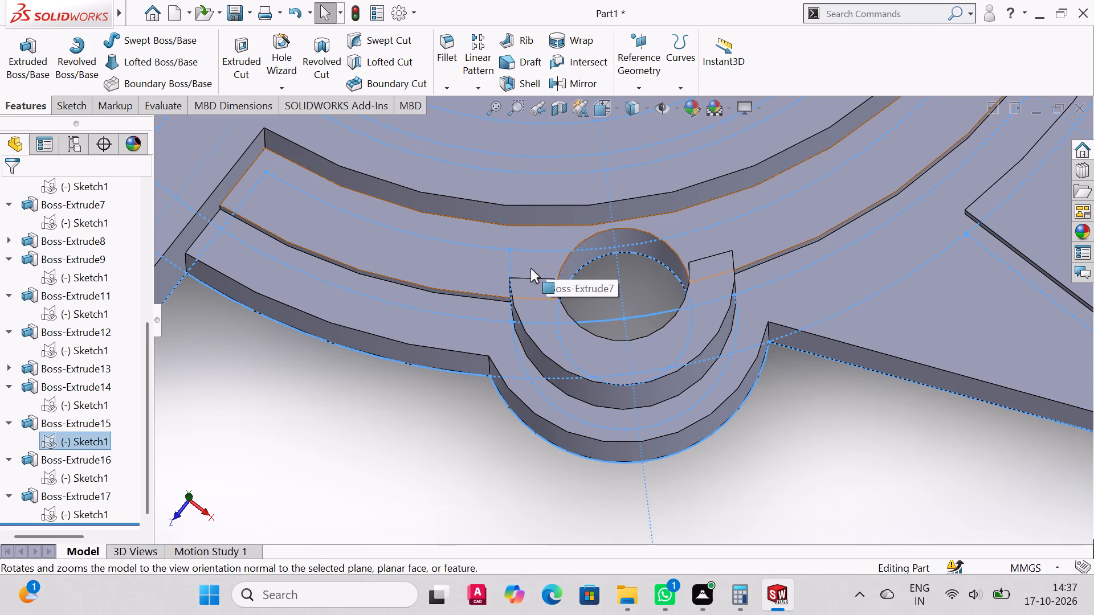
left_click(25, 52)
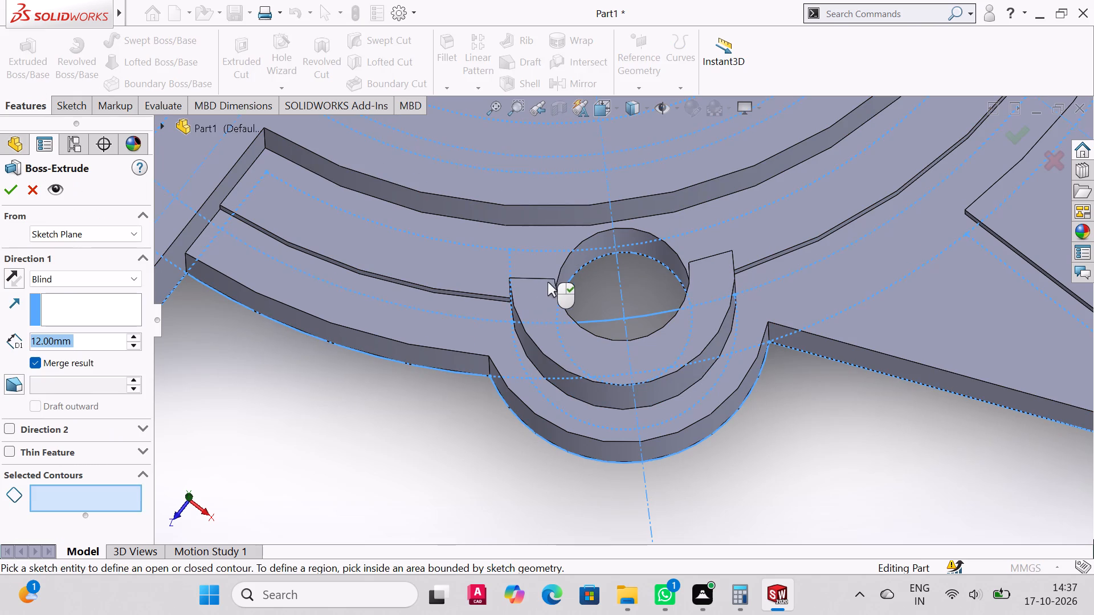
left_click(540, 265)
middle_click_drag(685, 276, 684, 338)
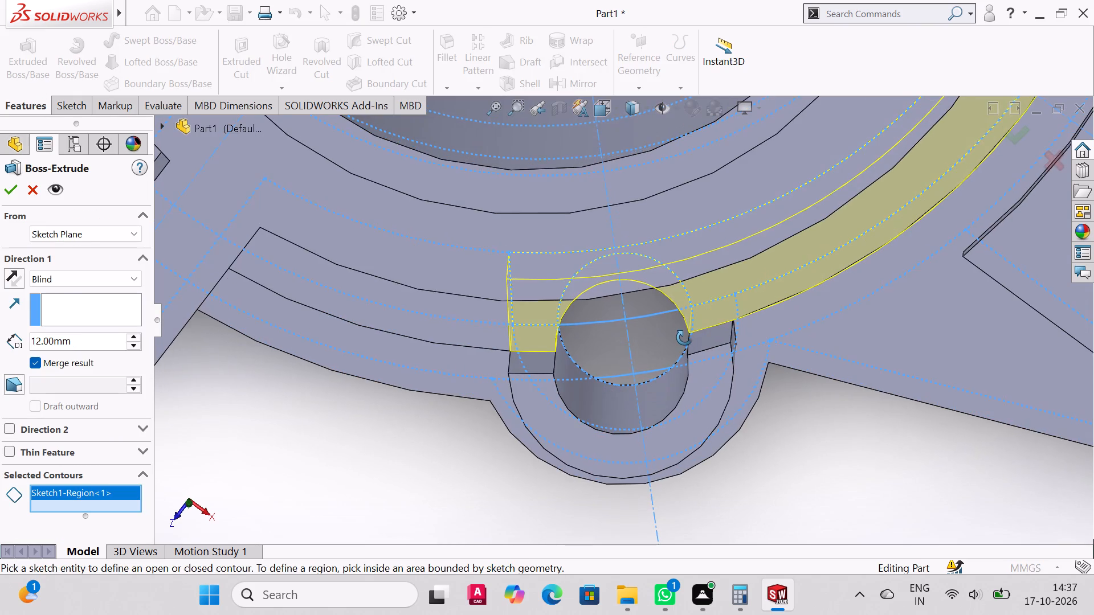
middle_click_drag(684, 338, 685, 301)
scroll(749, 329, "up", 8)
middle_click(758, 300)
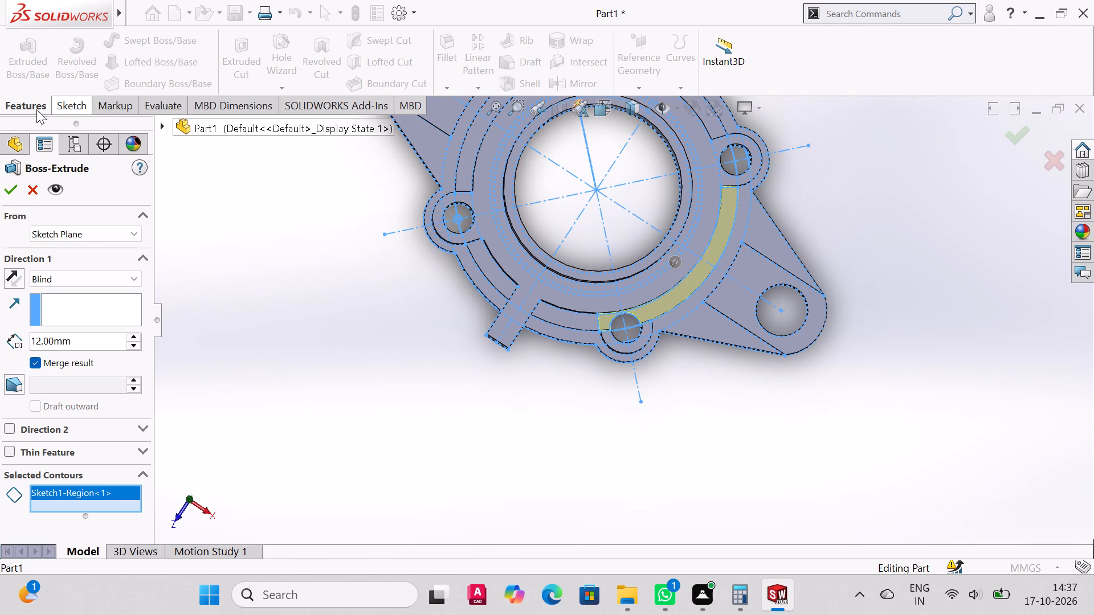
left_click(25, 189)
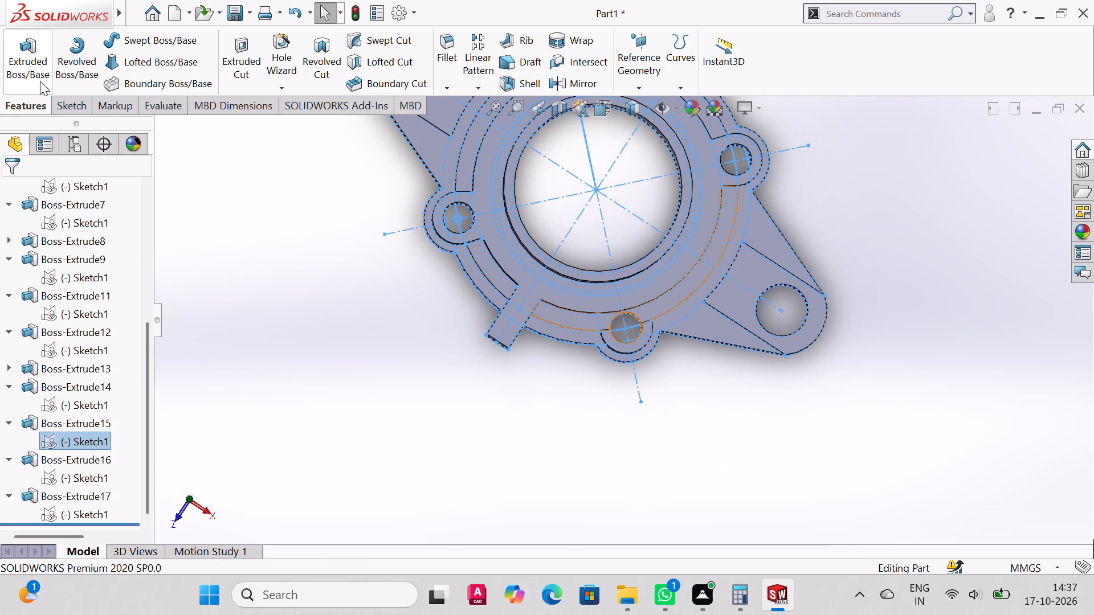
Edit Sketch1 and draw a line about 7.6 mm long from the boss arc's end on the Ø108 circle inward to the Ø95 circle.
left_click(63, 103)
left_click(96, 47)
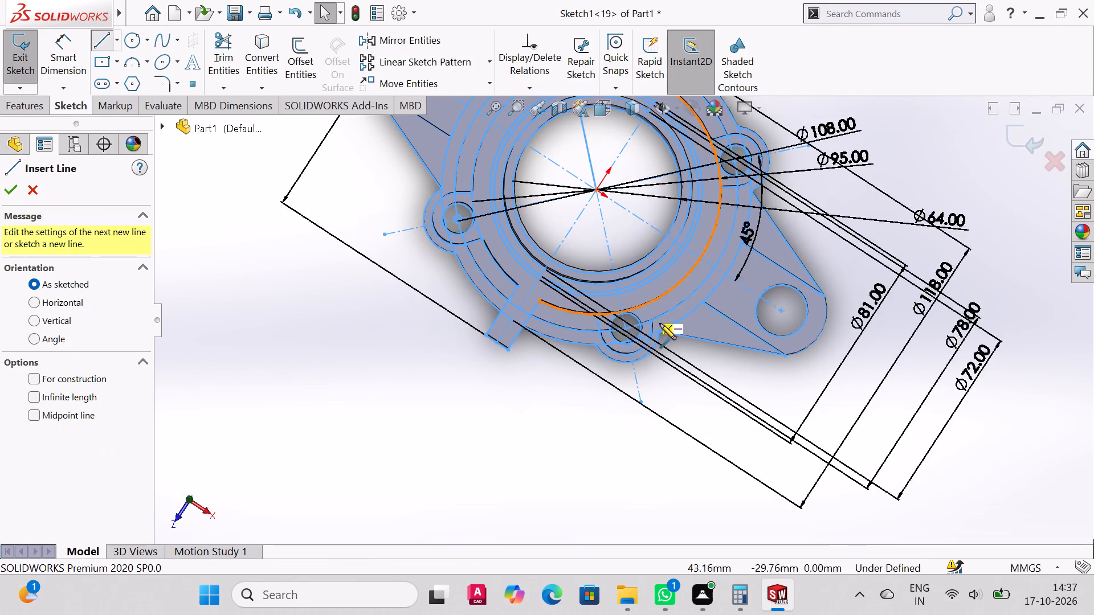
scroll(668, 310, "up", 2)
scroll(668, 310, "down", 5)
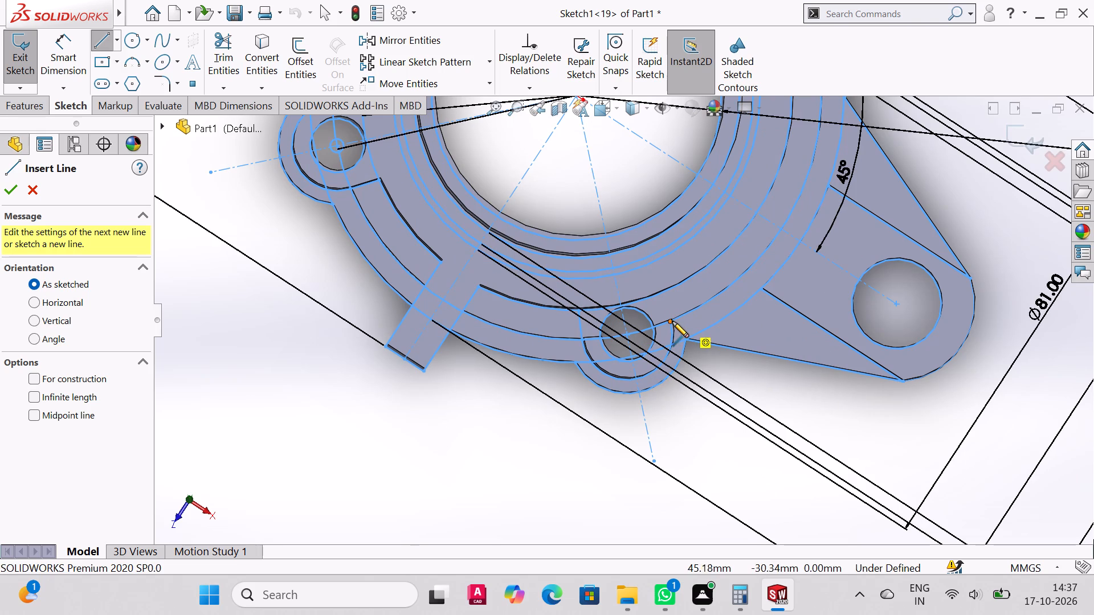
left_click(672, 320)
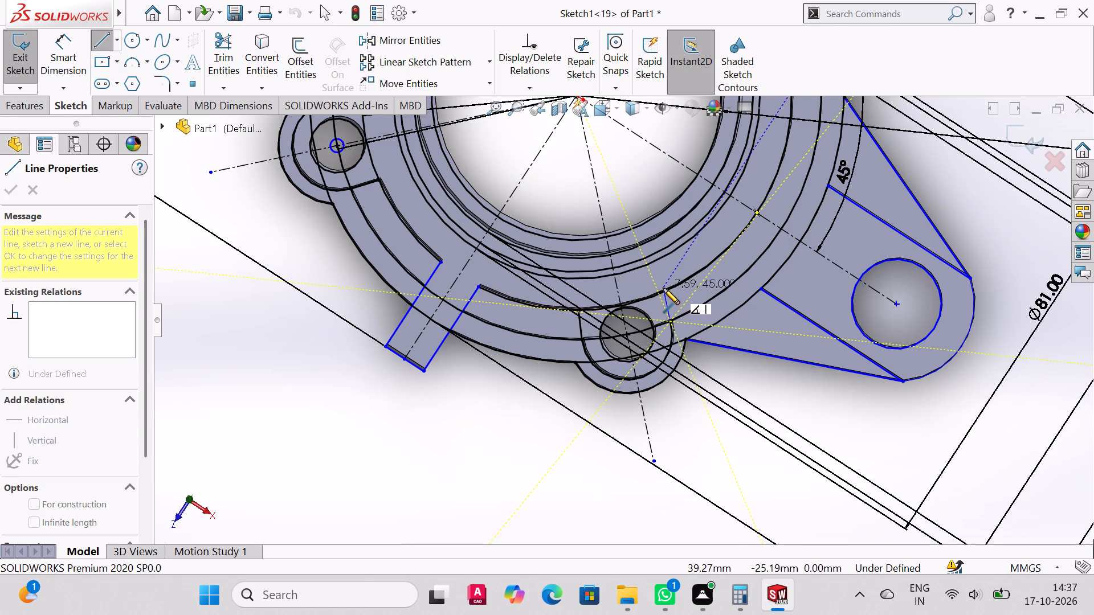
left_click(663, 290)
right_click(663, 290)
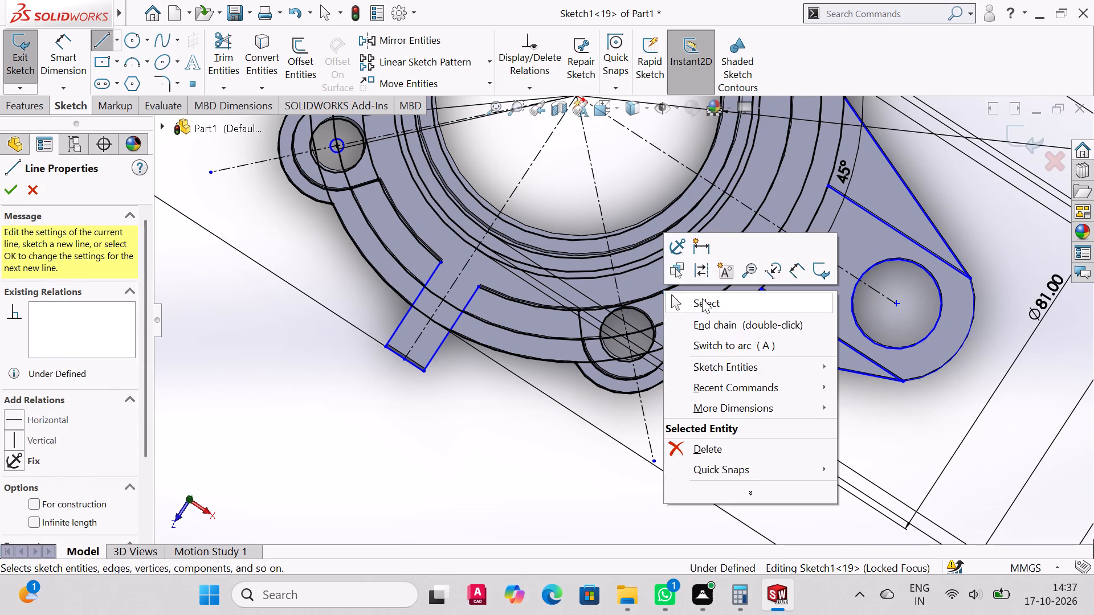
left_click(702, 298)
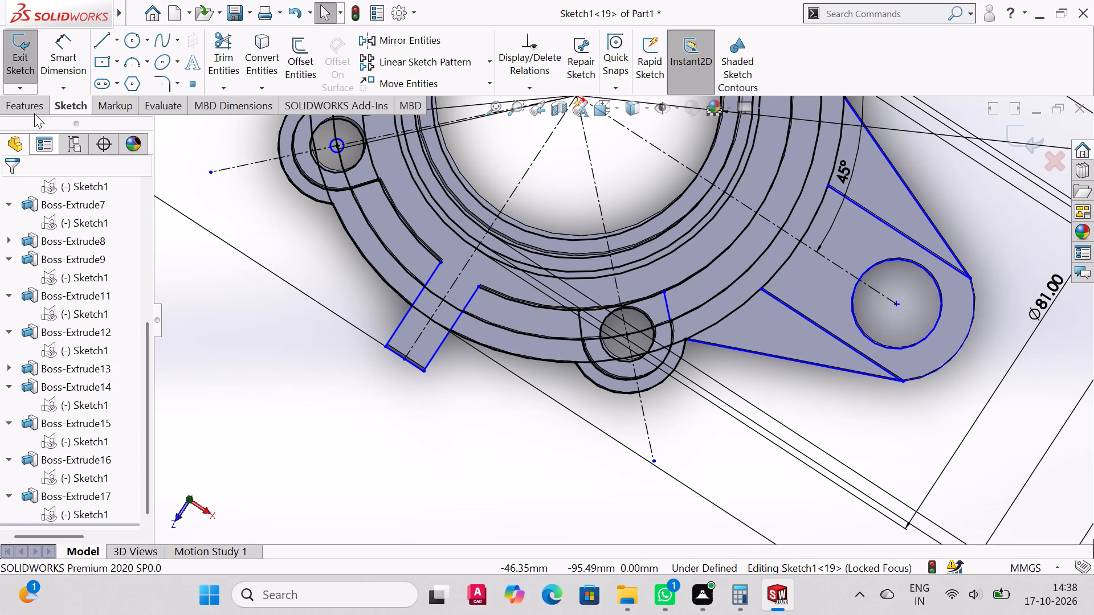
Examine which portions of the bolt-hole bosses Boss-Extrude14 and Boss-Extrude15 cover, comparing them with the sketch geometry.
left_click(35, 108)
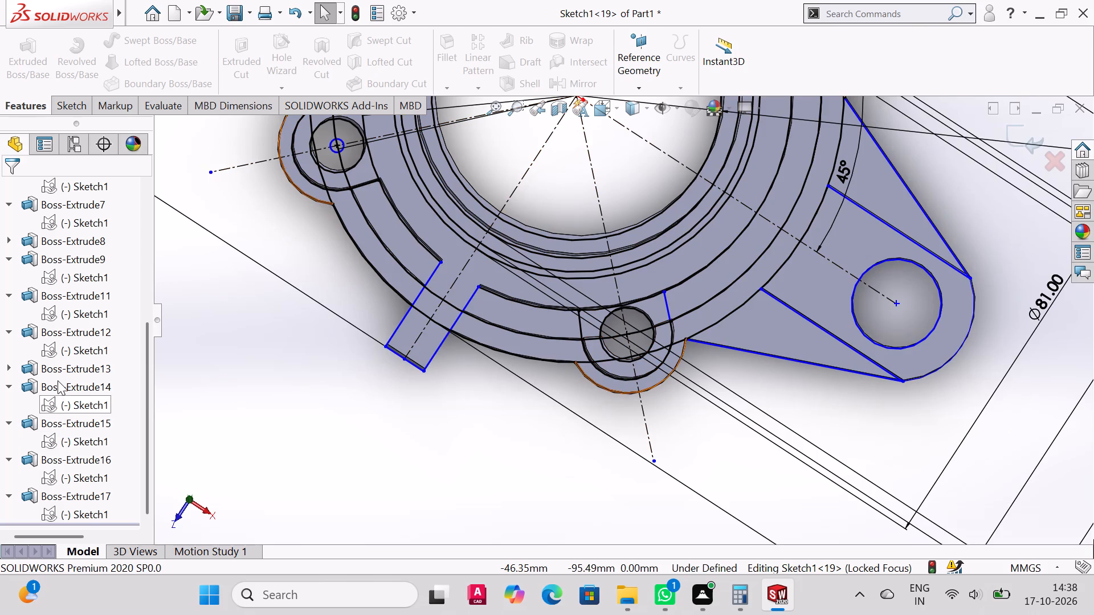
left_click(6, 365)
left_click(51, 404)
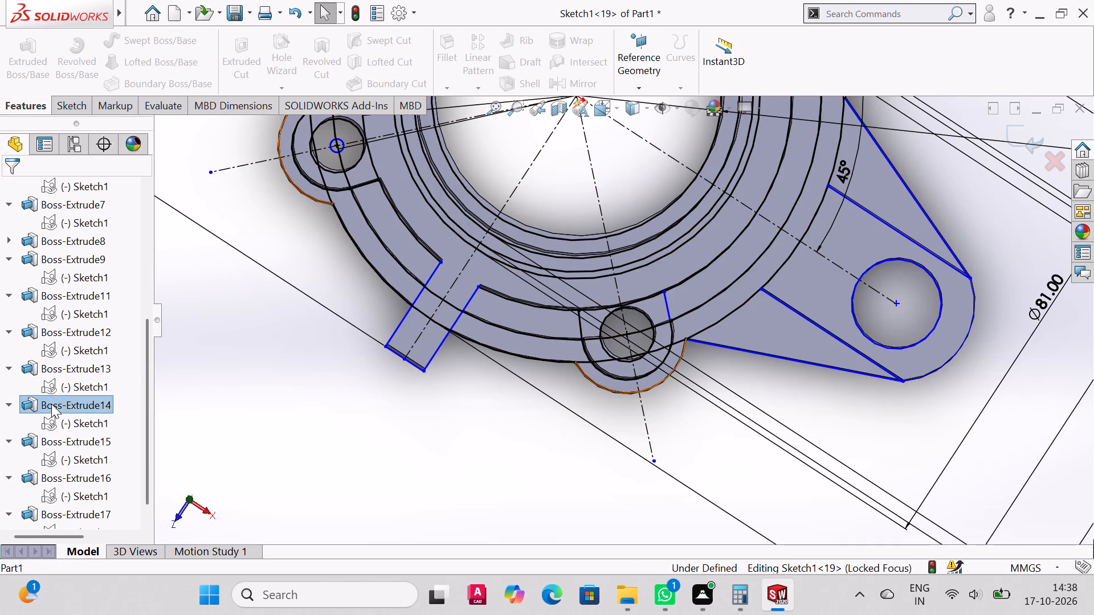
middle_click_drag(530, 360, 530, 341)
middle_click_drag(540, 383, 505, 309)
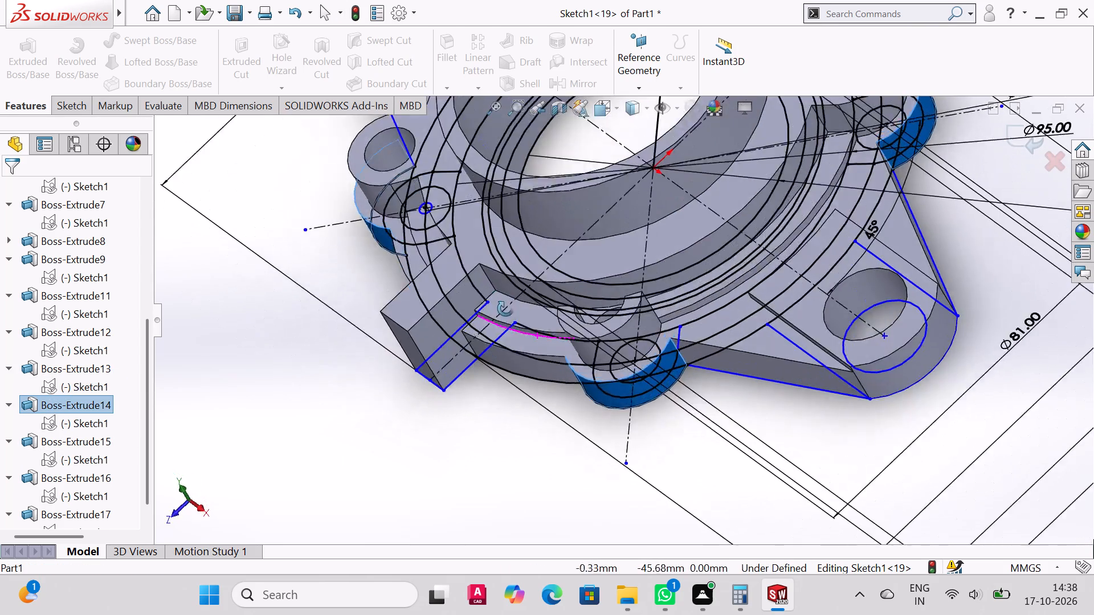
middle_click_drag(505, 309, 530, 375)
left_click(55, 442)
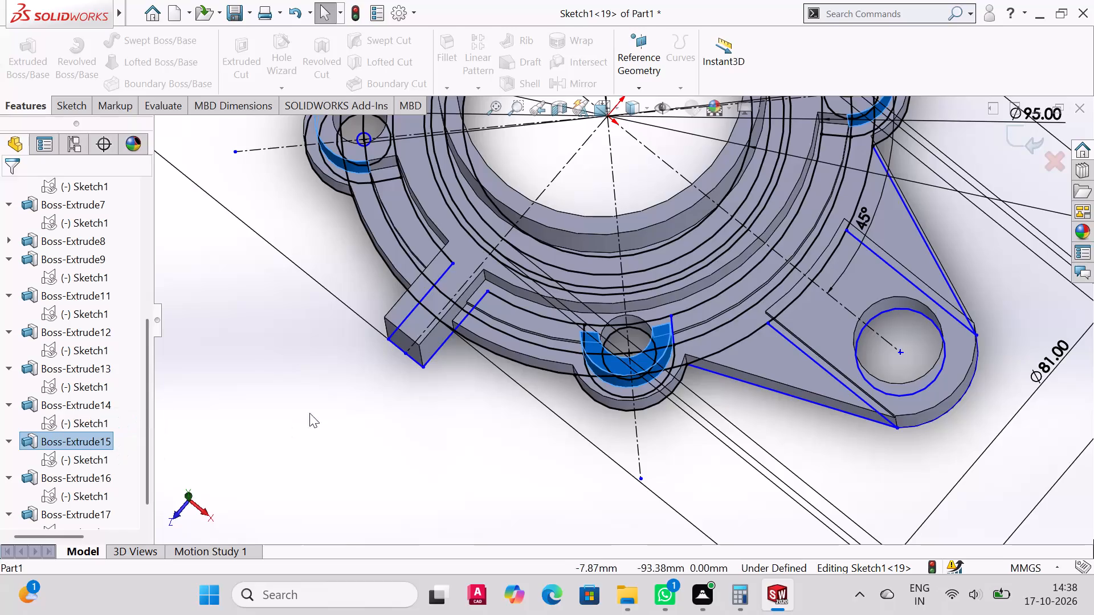
middle_click_drag(685, 313, 691, 362)
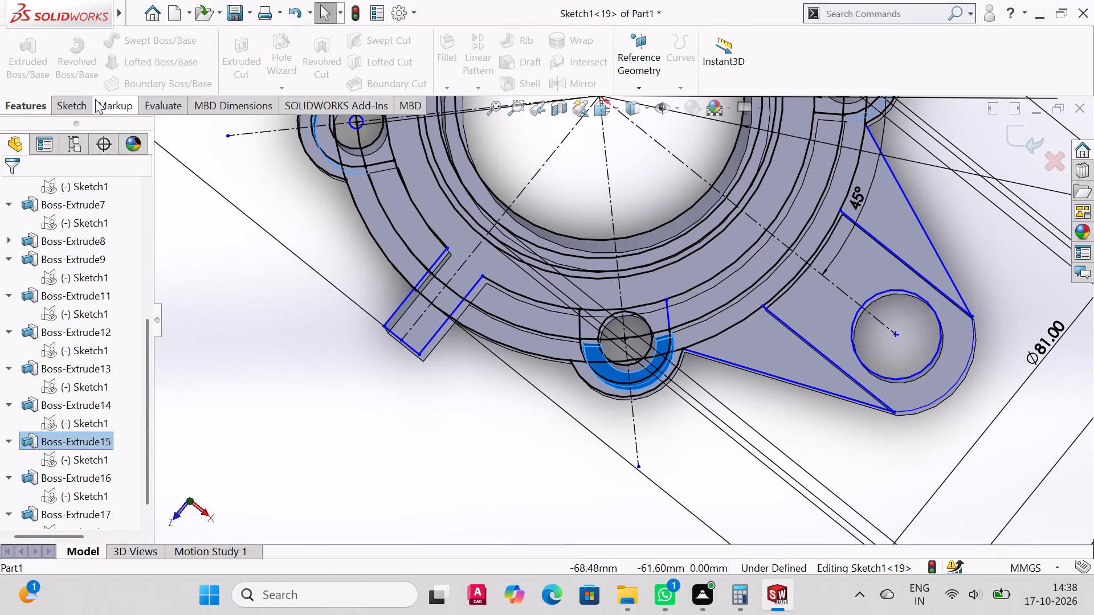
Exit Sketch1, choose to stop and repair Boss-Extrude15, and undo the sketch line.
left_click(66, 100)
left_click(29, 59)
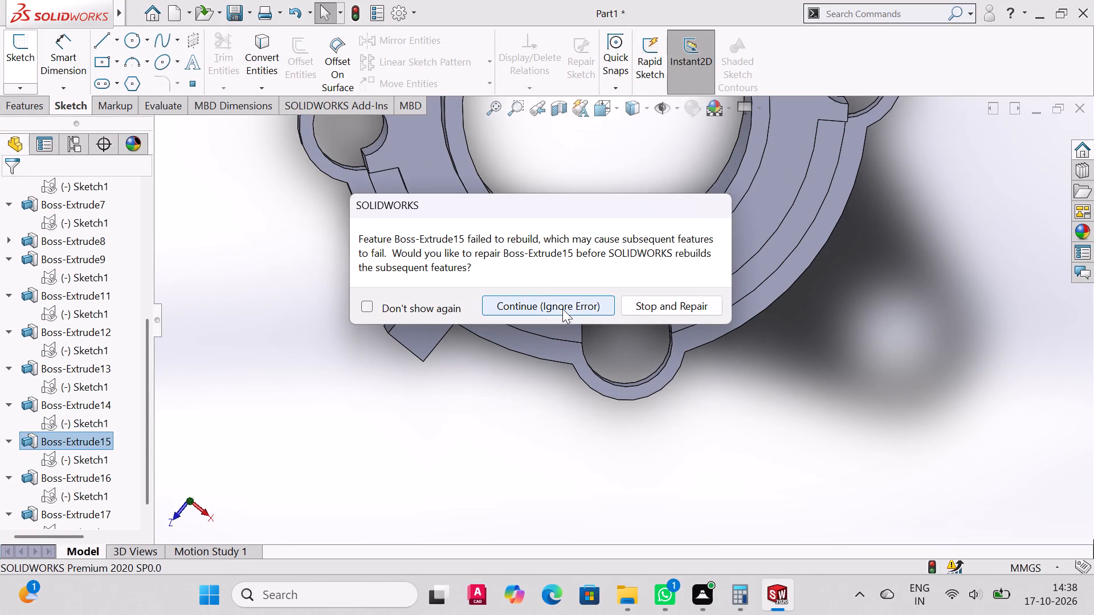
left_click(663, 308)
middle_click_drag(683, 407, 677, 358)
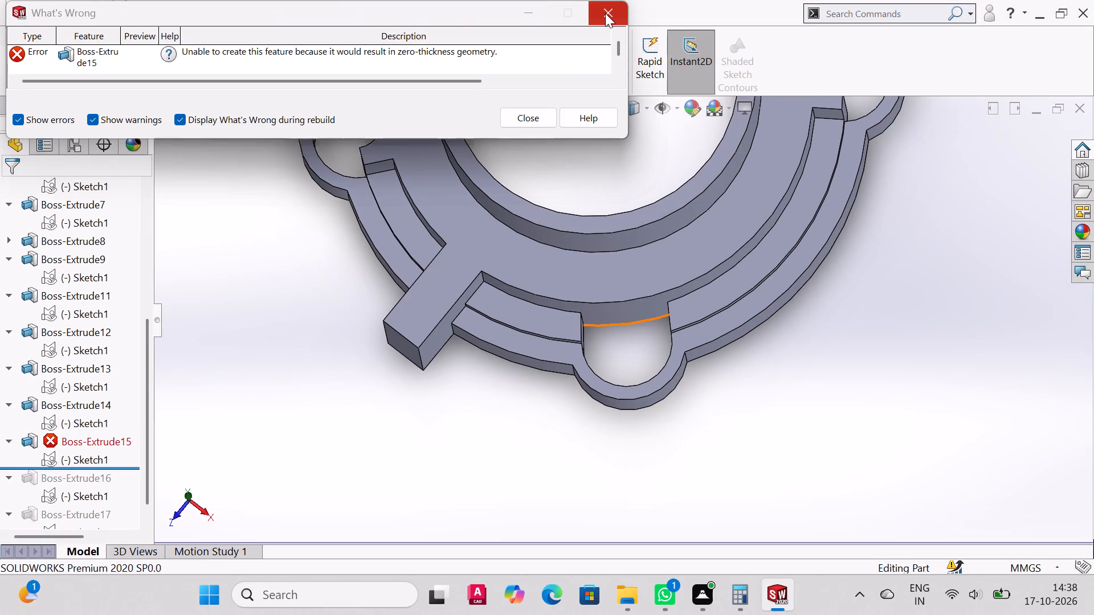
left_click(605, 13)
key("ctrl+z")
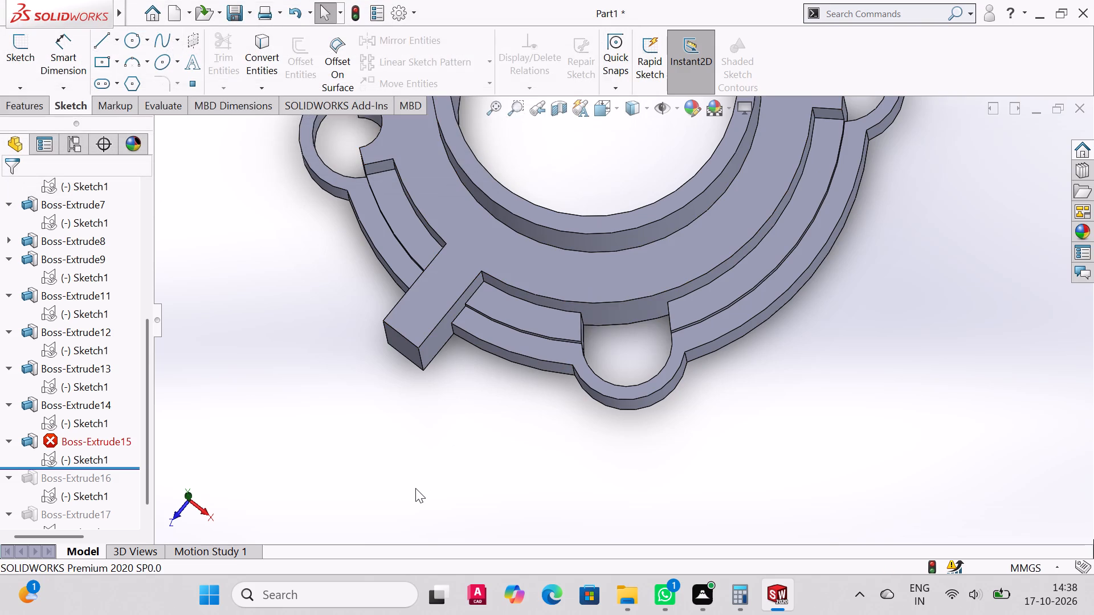
Edit Boss-Extrude15's Sketch1, add a line about 6.6 mm long from the boss arc's end inward to the Ø95 circle, and exit with stop and repair.
left_click(52, 447)
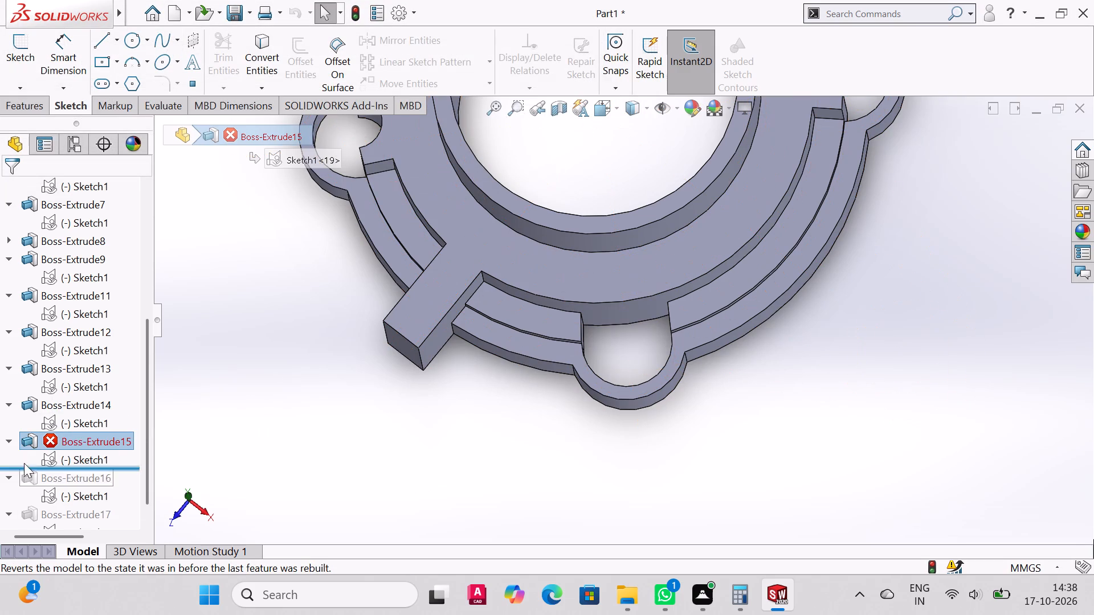
left_click(35, 437)
left_click(74, 388)
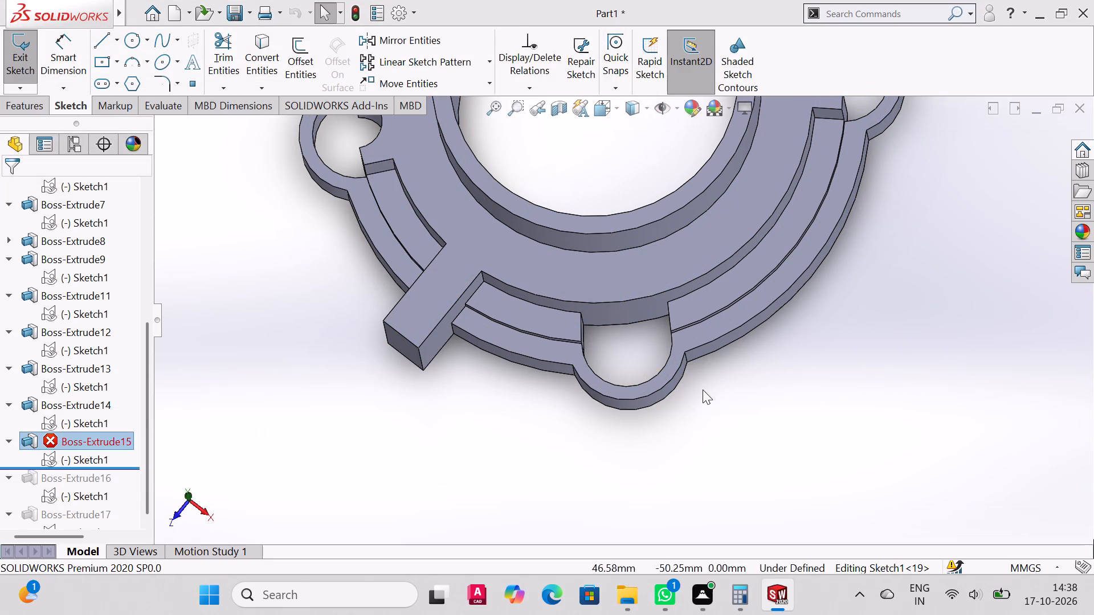
scroll(675, 382, "up", 2)
scroll(675, 382, "down", 3)
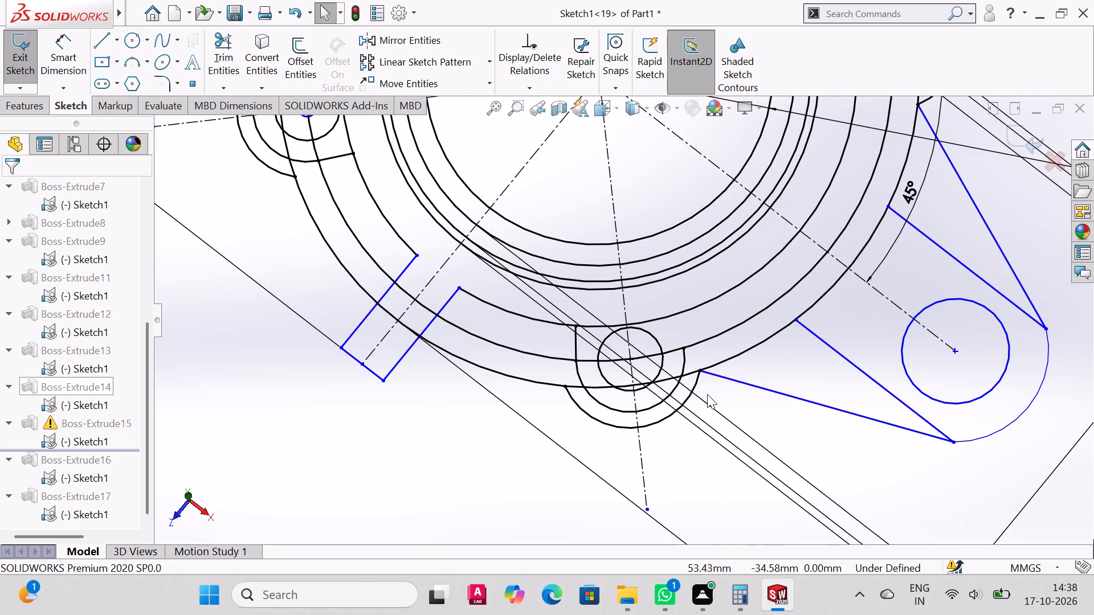
left_click(99, 42)
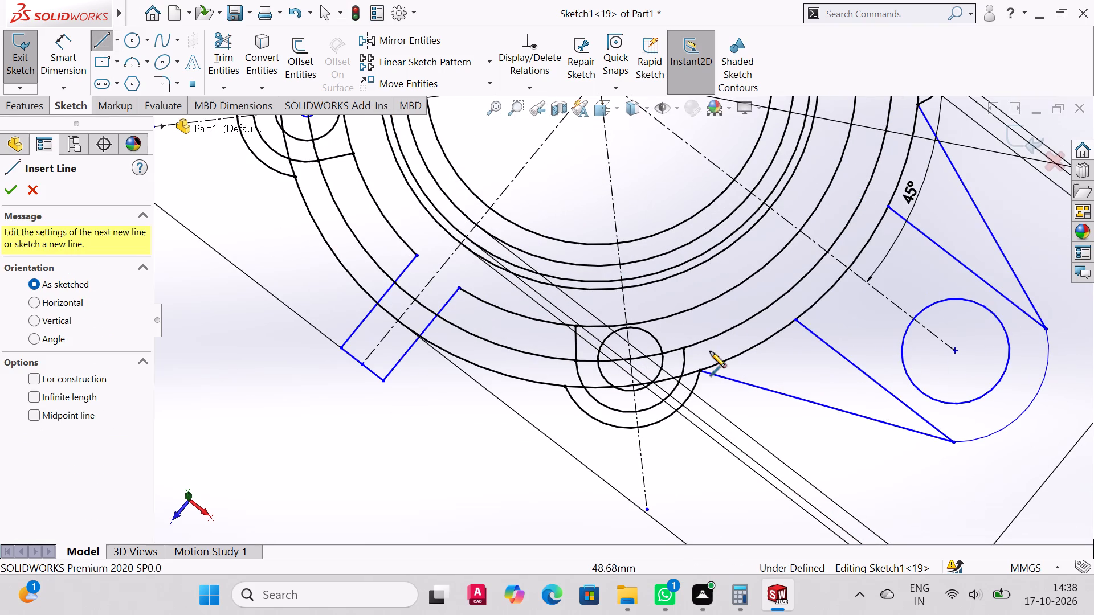
left_click(683, 347)
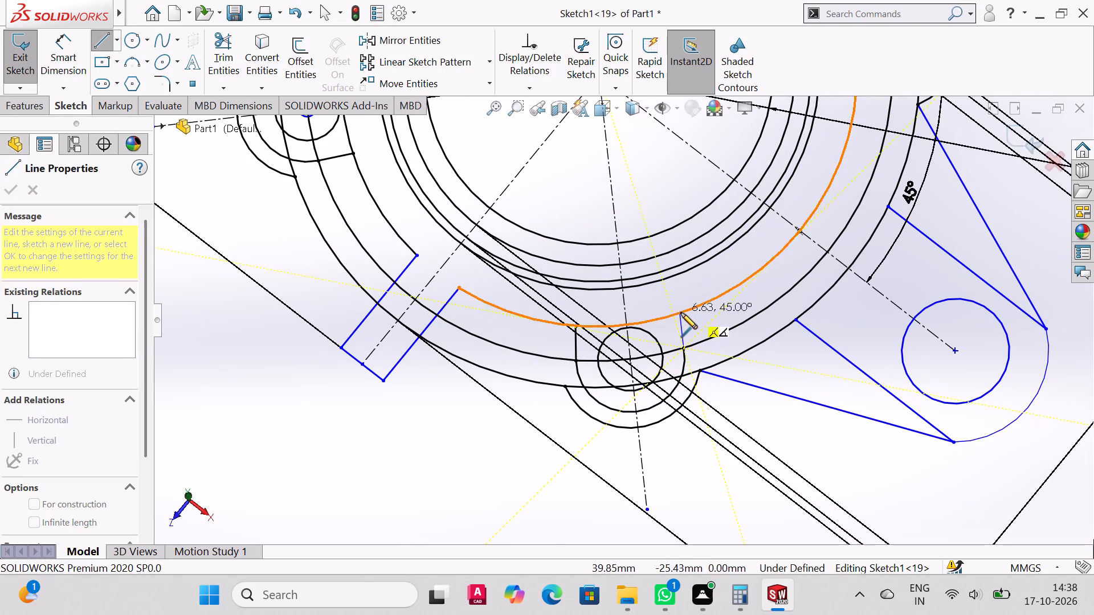
left_click(681, 313)
right_click(681, 313)
left_click(706, 319)
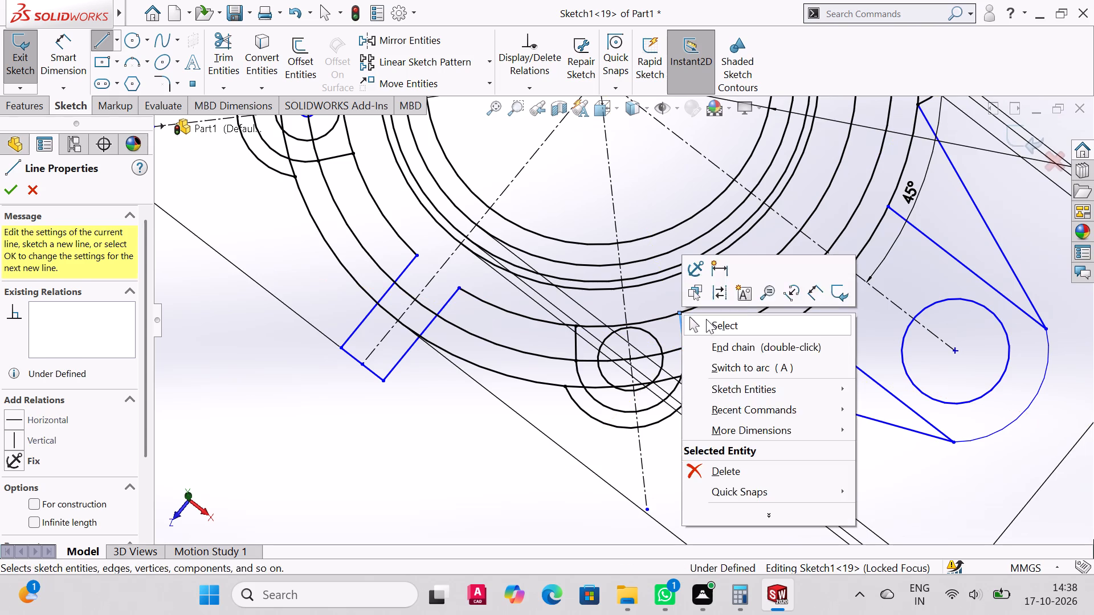
left_click(21, 51)
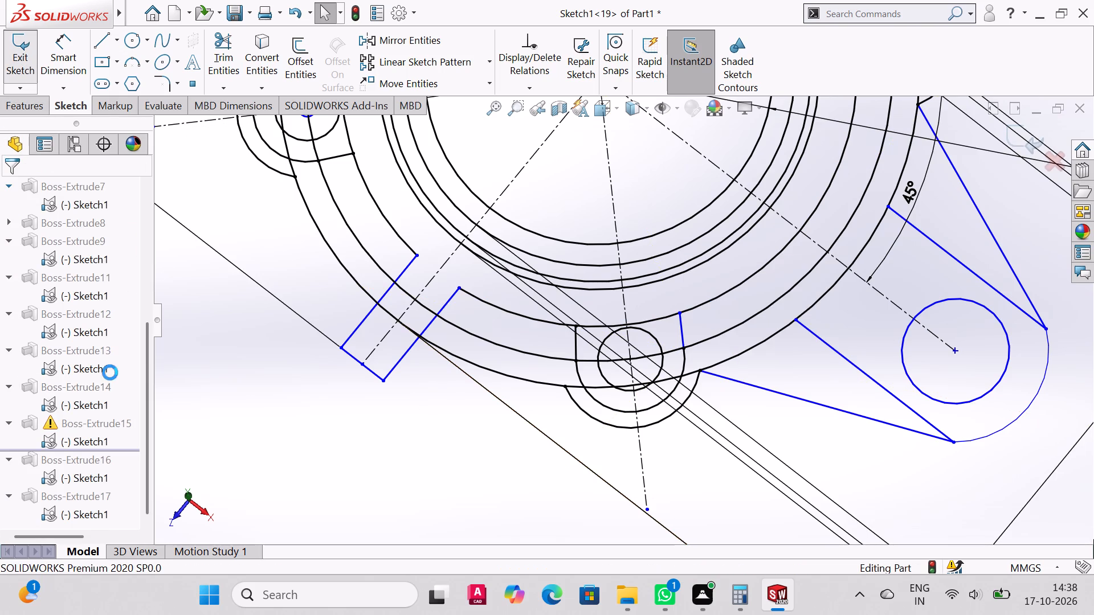
left_click(648, 300)
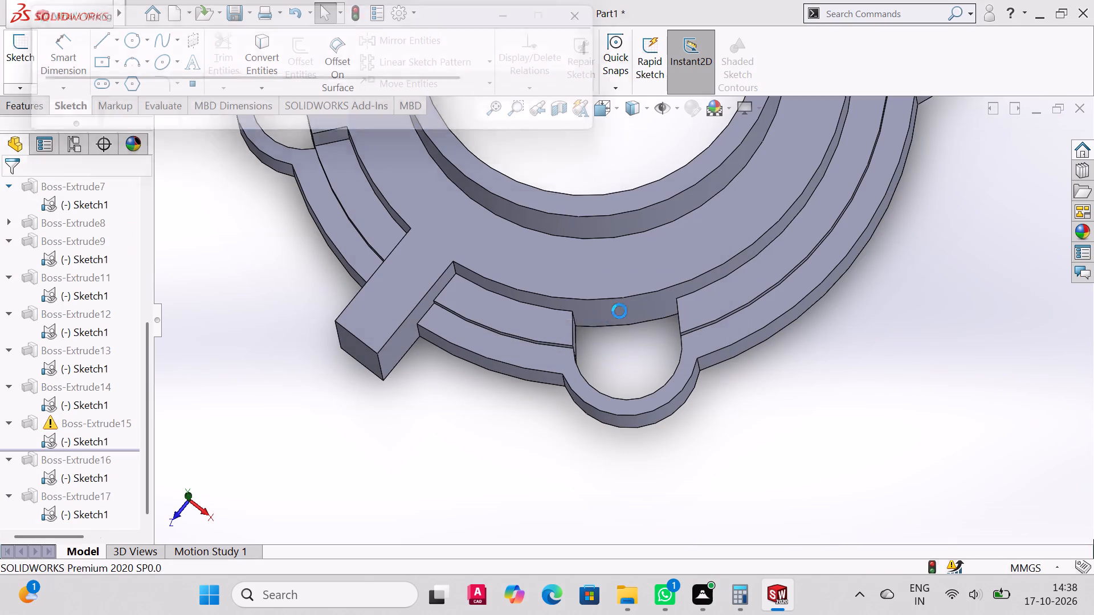
left_click(617, 11)
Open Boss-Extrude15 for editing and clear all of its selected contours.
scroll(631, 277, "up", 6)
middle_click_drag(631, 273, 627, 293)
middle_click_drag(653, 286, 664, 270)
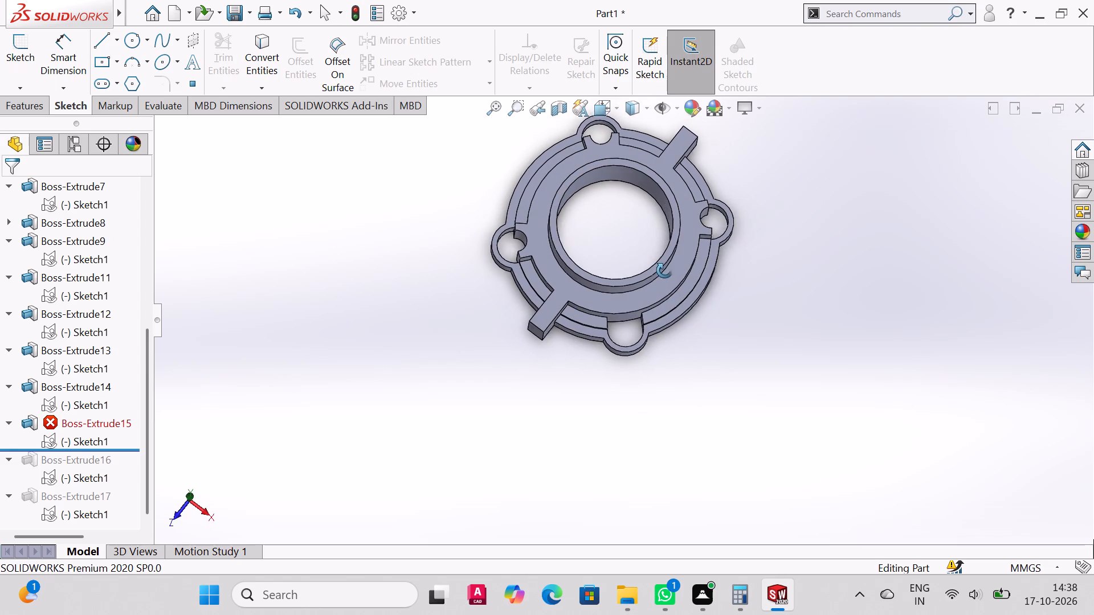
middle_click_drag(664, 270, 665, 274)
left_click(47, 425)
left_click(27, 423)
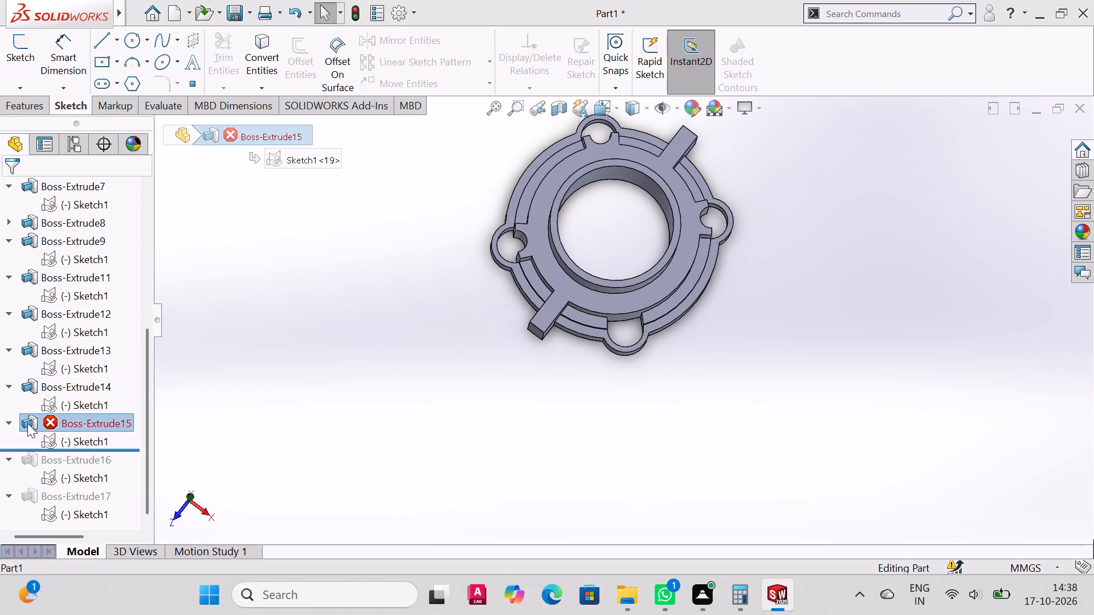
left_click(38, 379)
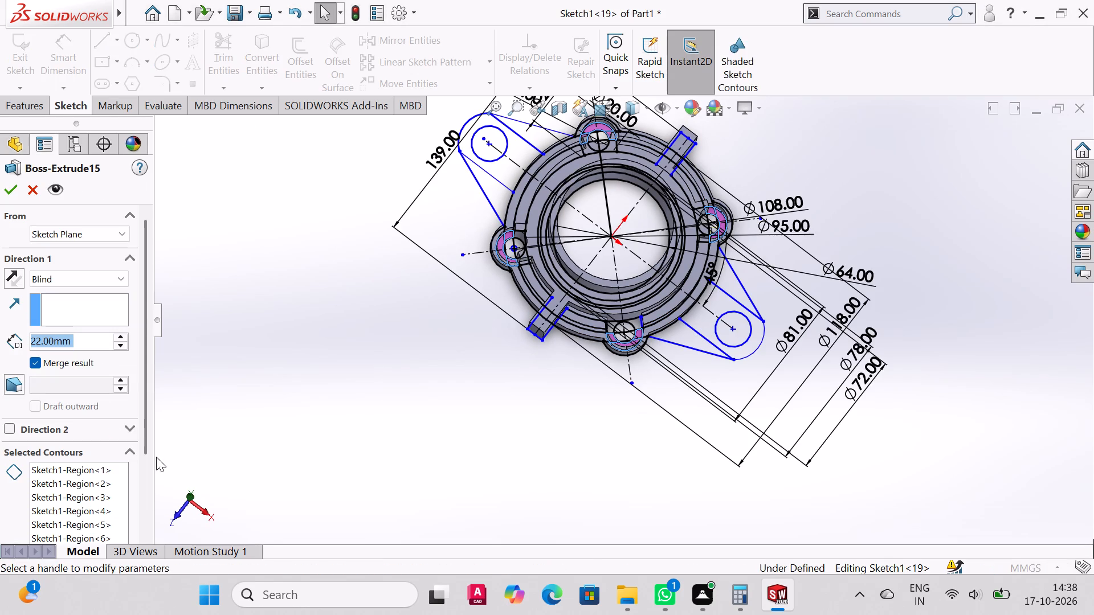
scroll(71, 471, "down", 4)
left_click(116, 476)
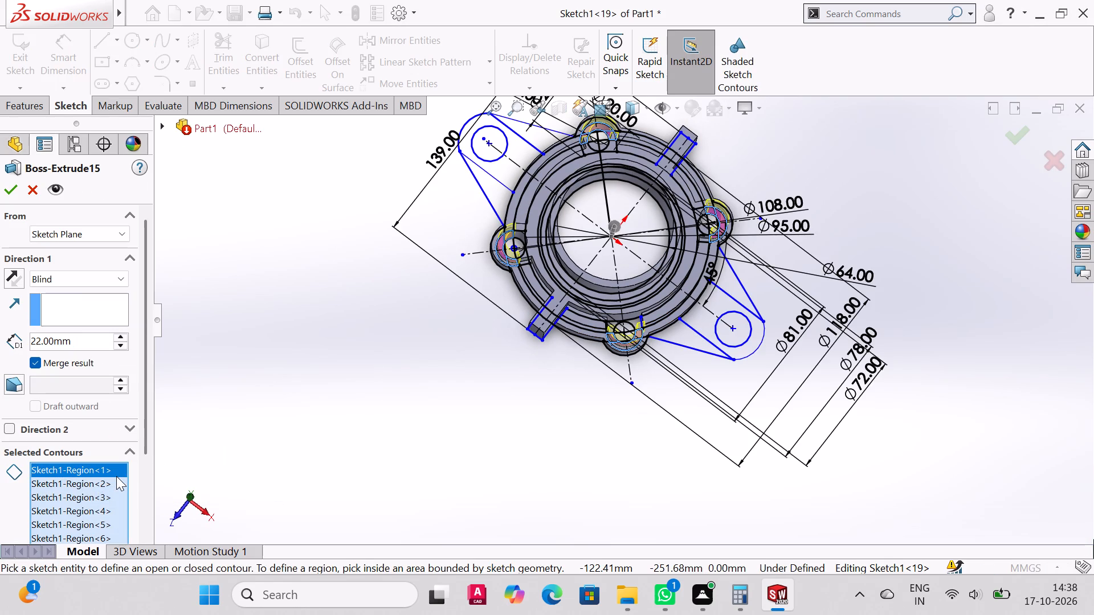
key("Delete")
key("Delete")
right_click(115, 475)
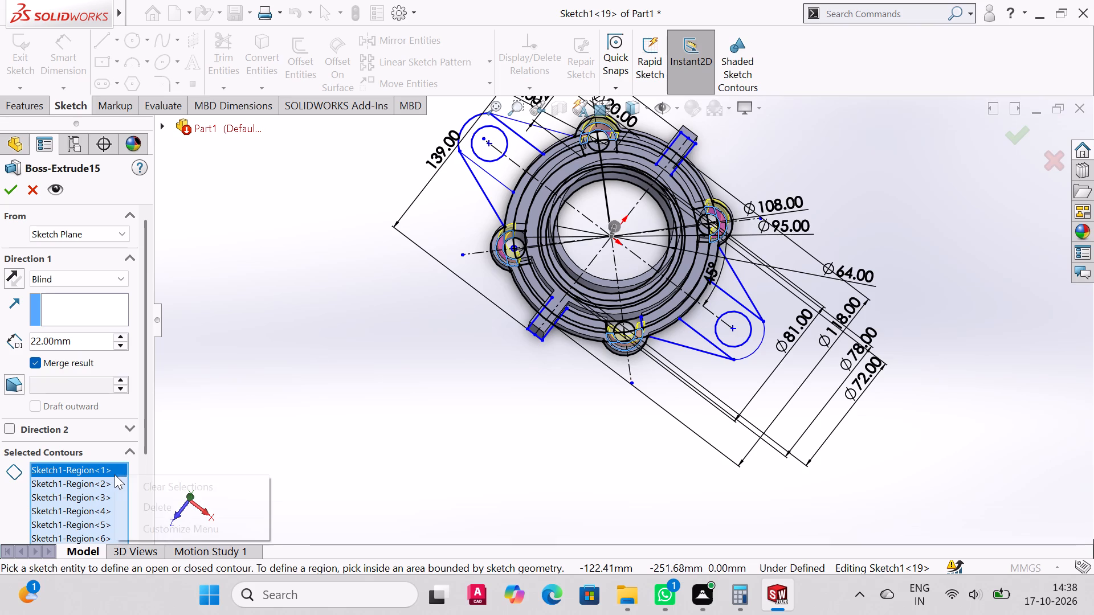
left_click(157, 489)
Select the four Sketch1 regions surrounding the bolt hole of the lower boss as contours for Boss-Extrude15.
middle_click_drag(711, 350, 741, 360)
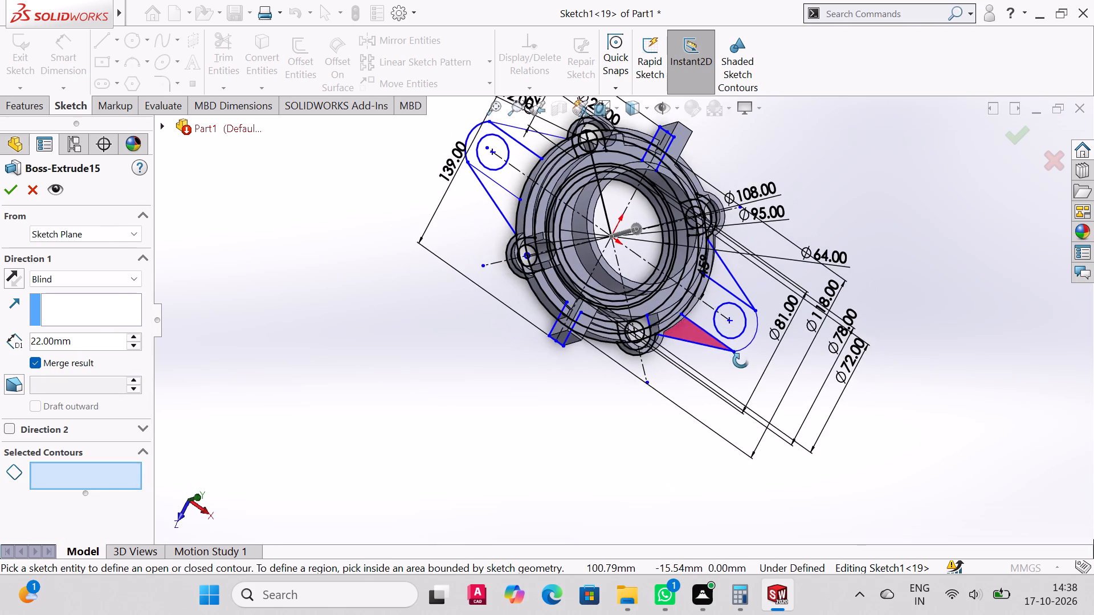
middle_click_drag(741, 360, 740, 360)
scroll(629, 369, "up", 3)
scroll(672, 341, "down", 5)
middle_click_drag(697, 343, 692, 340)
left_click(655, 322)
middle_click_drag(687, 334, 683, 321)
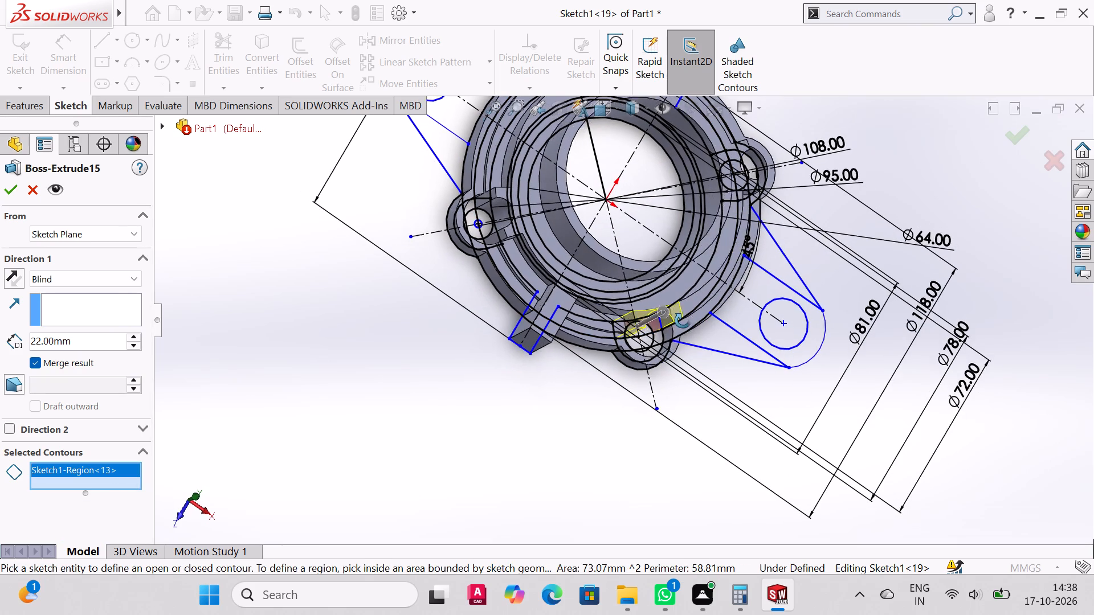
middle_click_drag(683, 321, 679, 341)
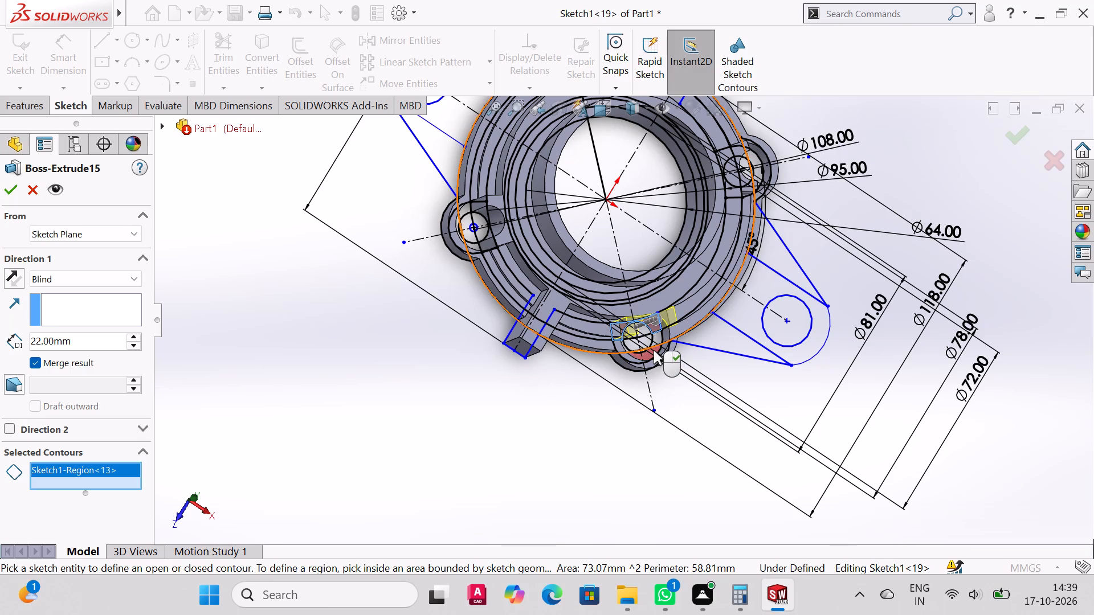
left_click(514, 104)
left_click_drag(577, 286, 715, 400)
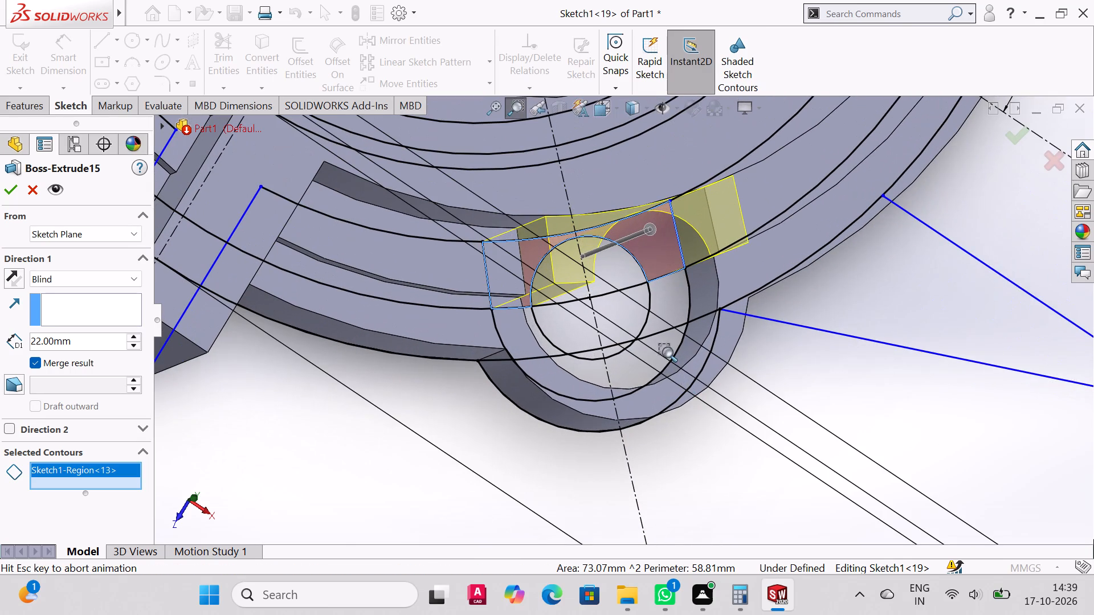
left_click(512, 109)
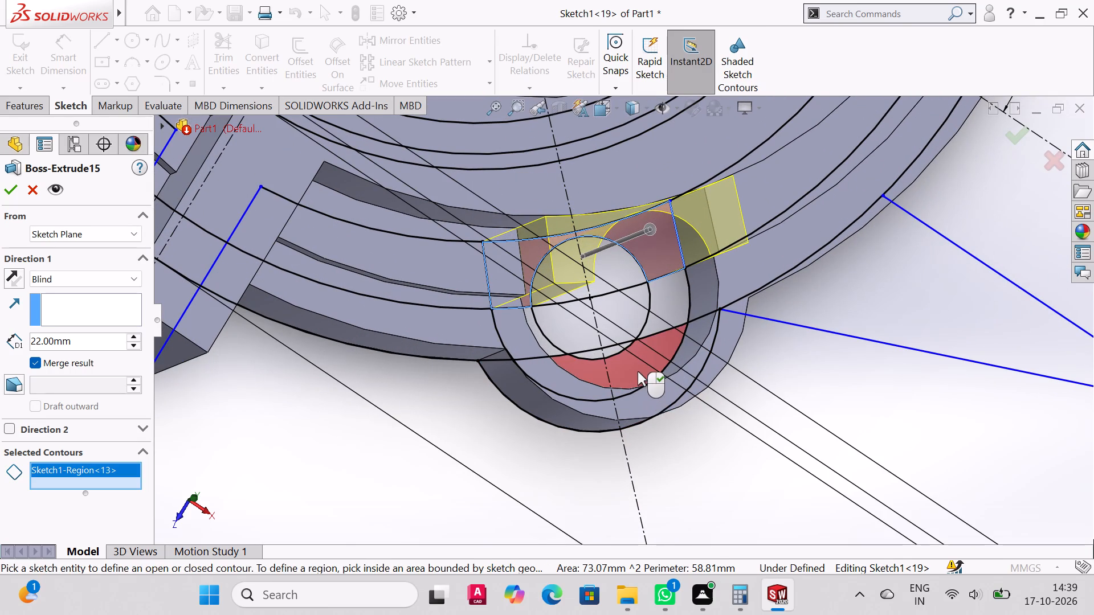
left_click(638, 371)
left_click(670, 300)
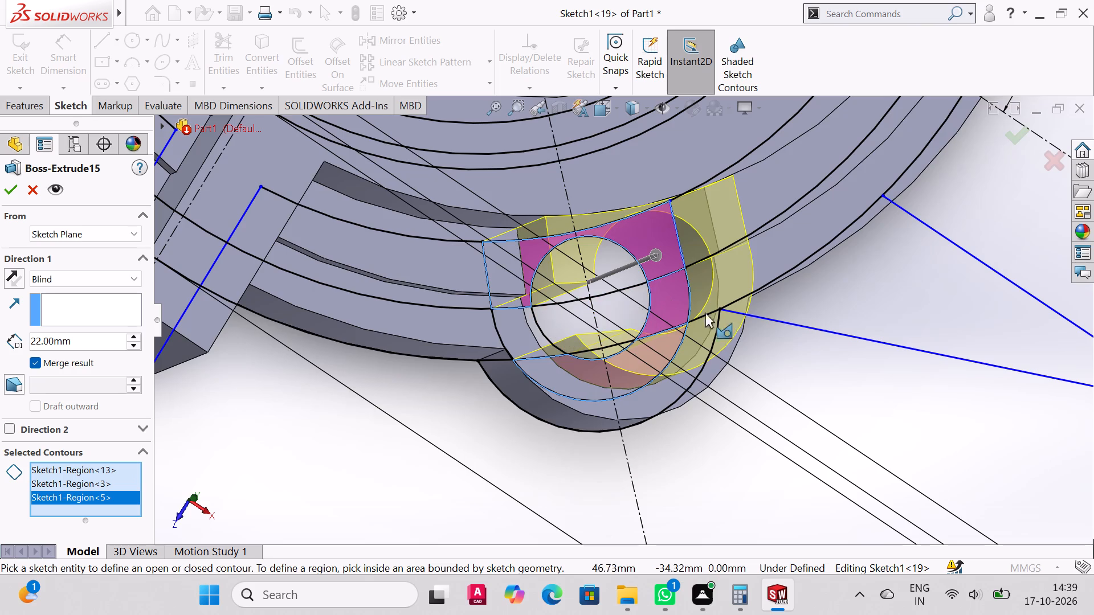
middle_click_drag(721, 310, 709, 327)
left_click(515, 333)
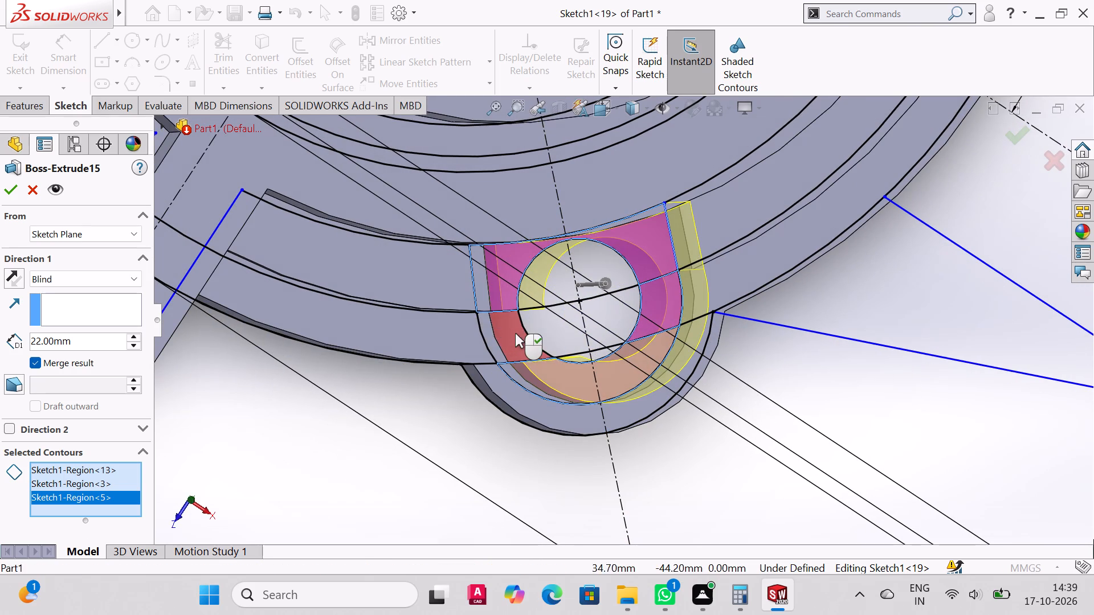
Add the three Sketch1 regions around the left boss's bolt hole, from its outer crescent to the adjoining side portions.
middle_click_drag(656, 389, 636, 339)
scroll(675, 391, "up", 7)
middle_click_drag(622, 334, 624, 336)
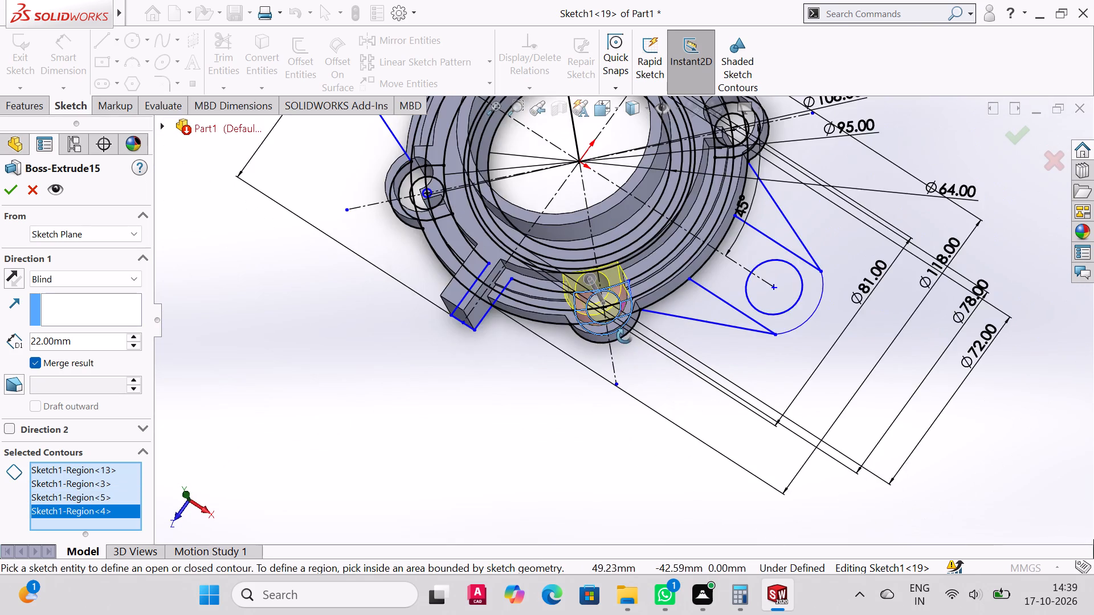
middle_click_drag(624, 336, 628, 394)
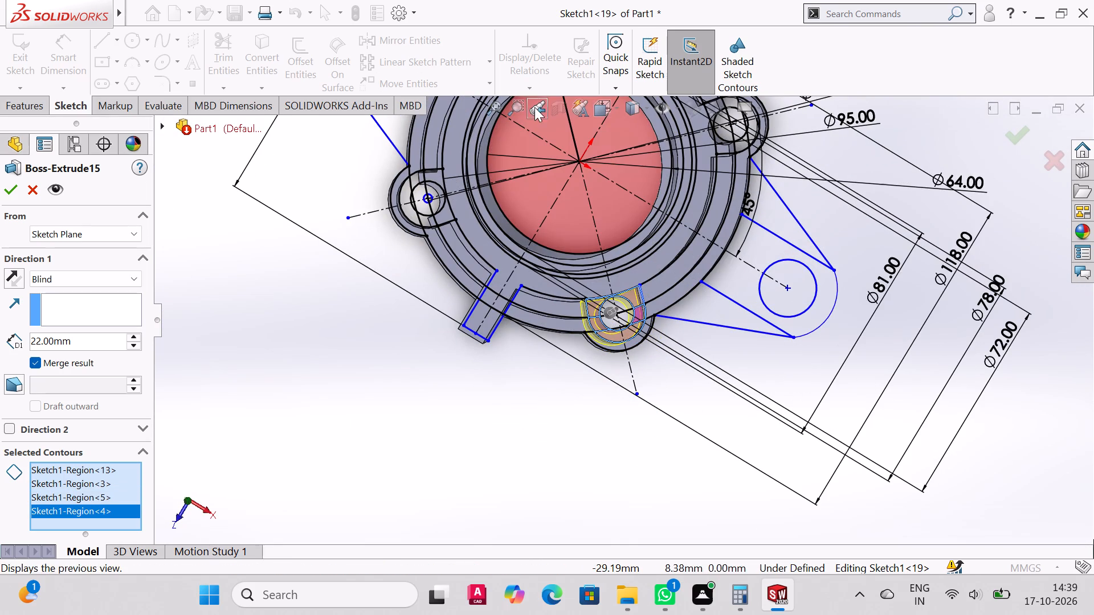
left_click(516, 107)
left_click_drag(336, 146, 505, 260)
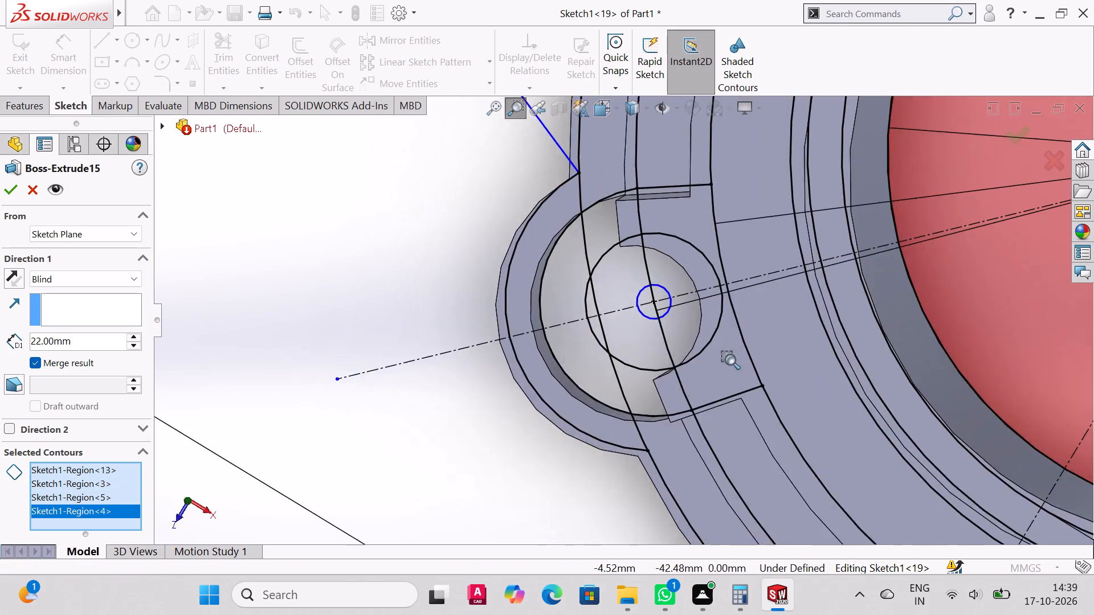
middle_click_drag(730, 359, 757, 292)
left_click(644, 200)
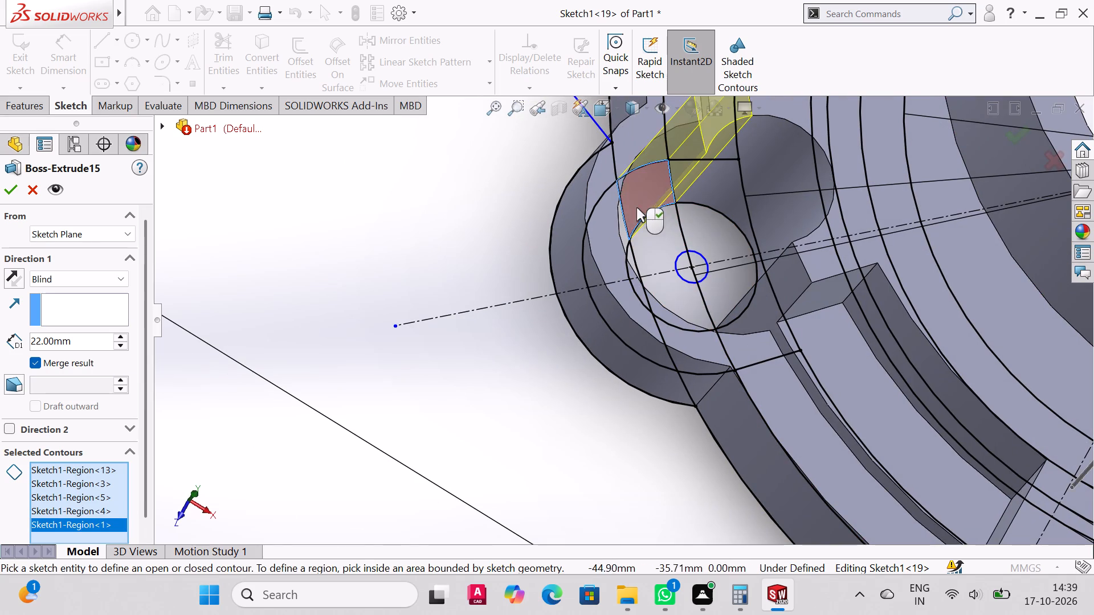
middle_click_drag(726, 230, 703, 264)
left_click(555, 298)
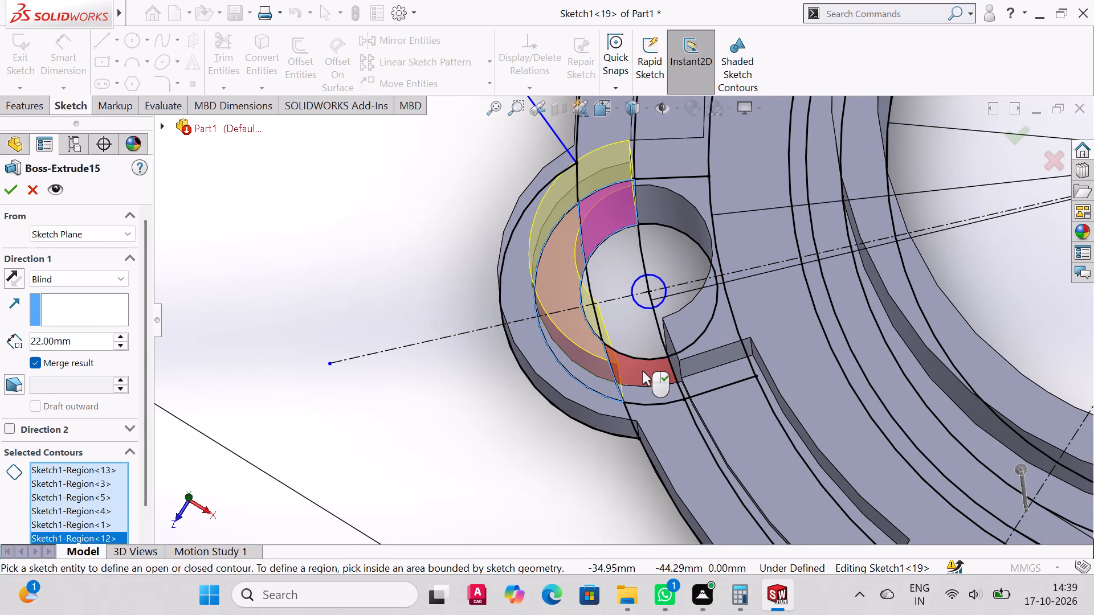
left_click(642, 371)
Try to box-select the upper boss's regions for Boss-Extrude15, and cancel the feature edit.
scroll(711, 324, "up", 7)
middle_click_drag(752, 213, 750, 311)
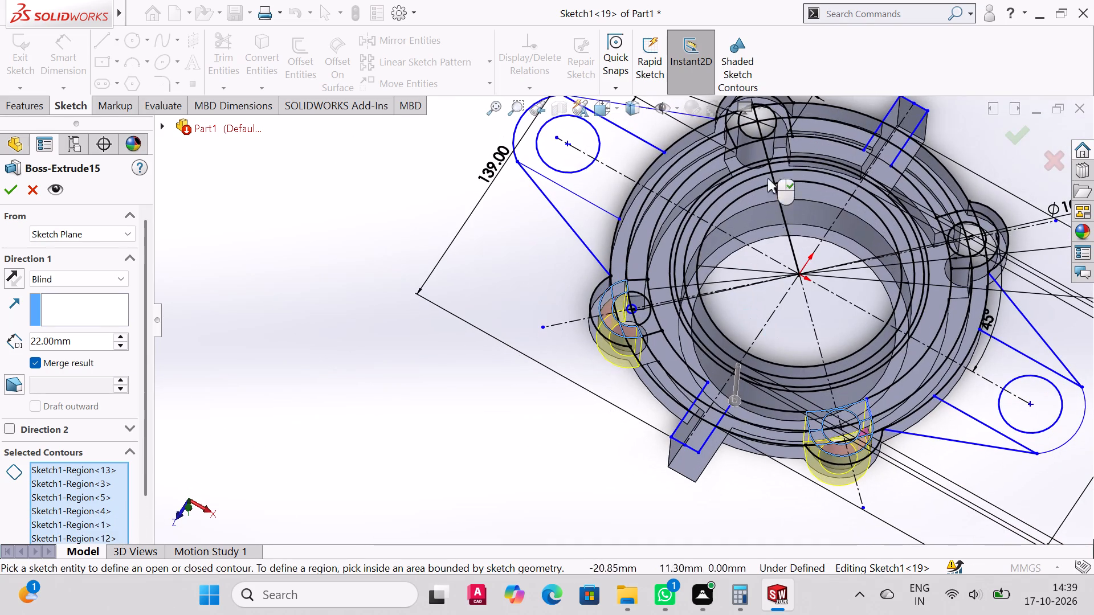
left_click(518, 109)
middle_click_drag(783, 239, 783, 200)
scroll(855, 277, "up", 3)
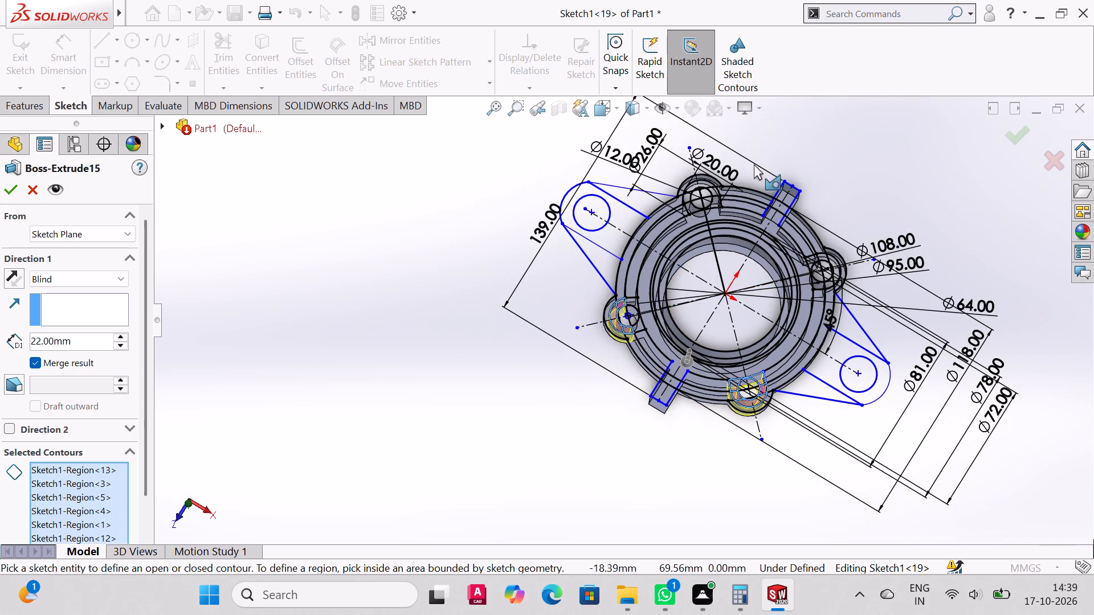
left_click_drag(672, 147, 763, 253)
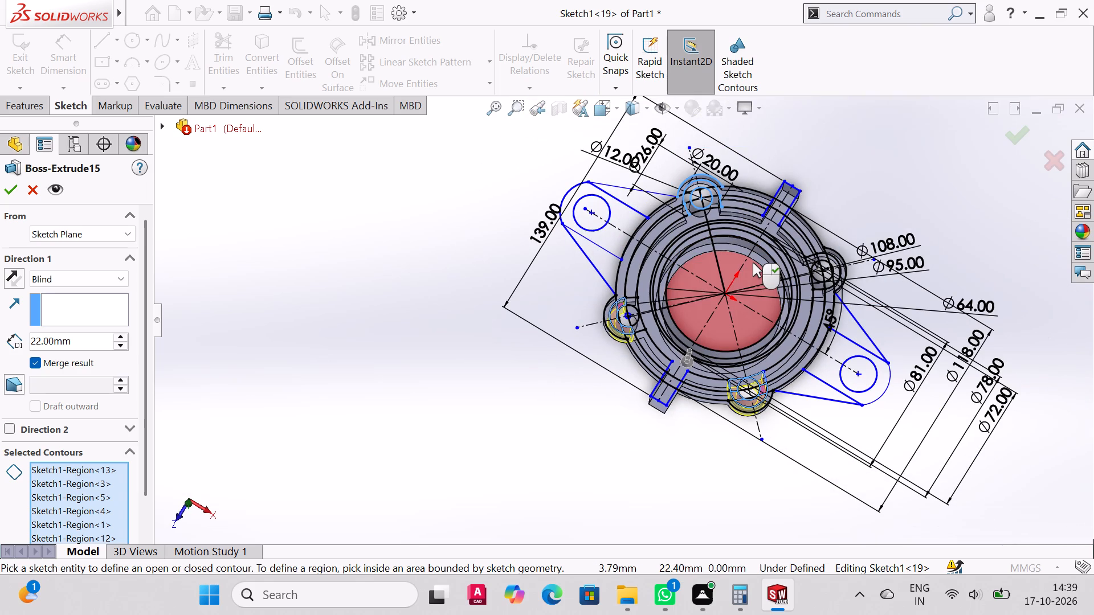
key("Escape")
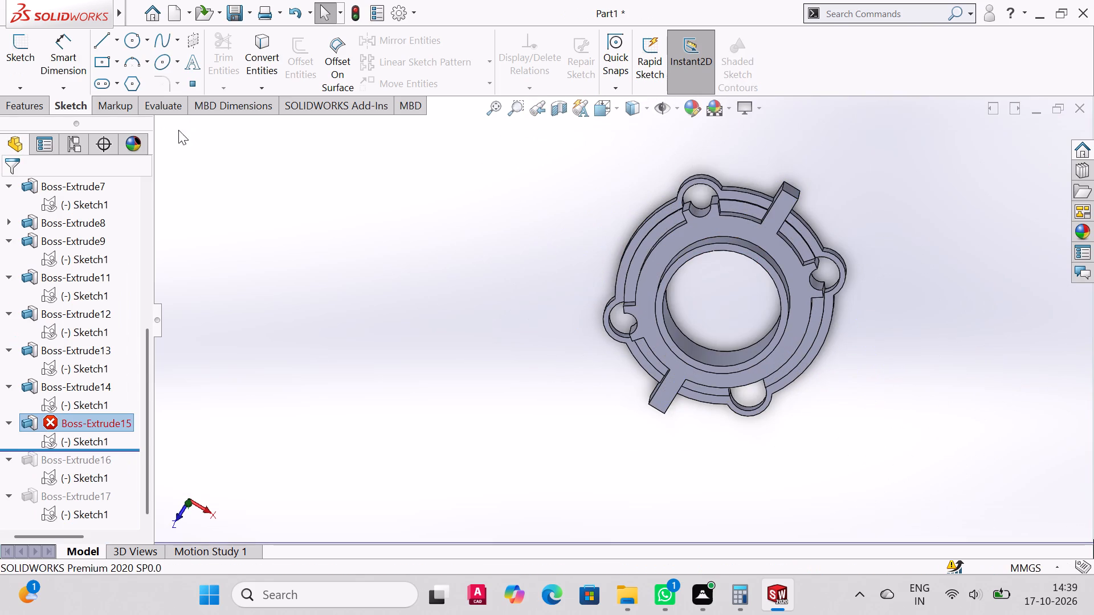
Edit Boss-Extrude15 again and clear all of its selected contours.
left_click(30, 429)
left_click(39, 384)
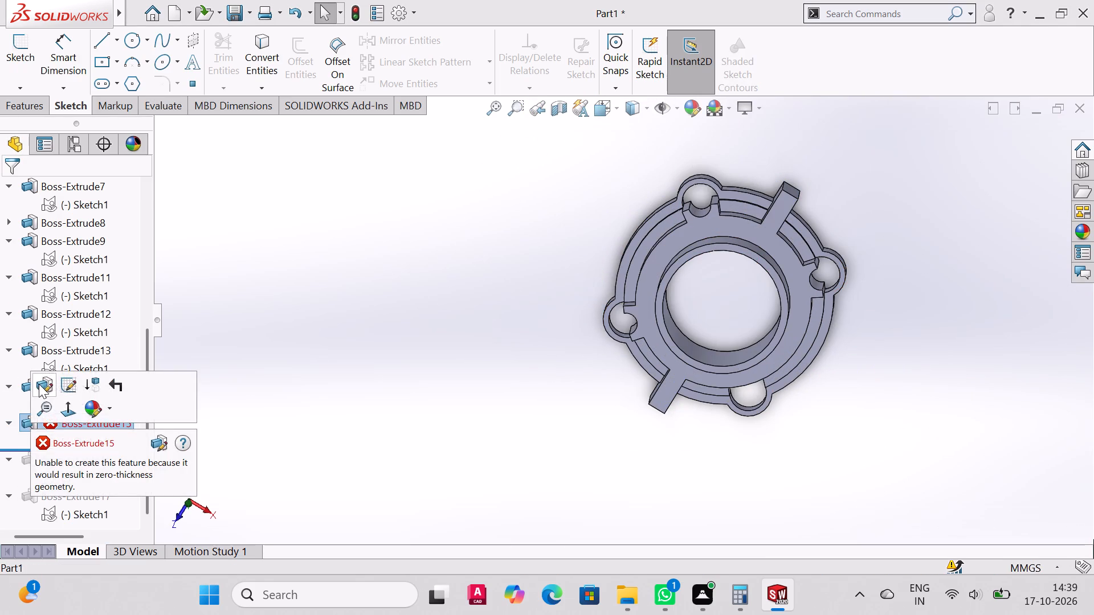
middle_click_drag(785, 399, 781, 362)
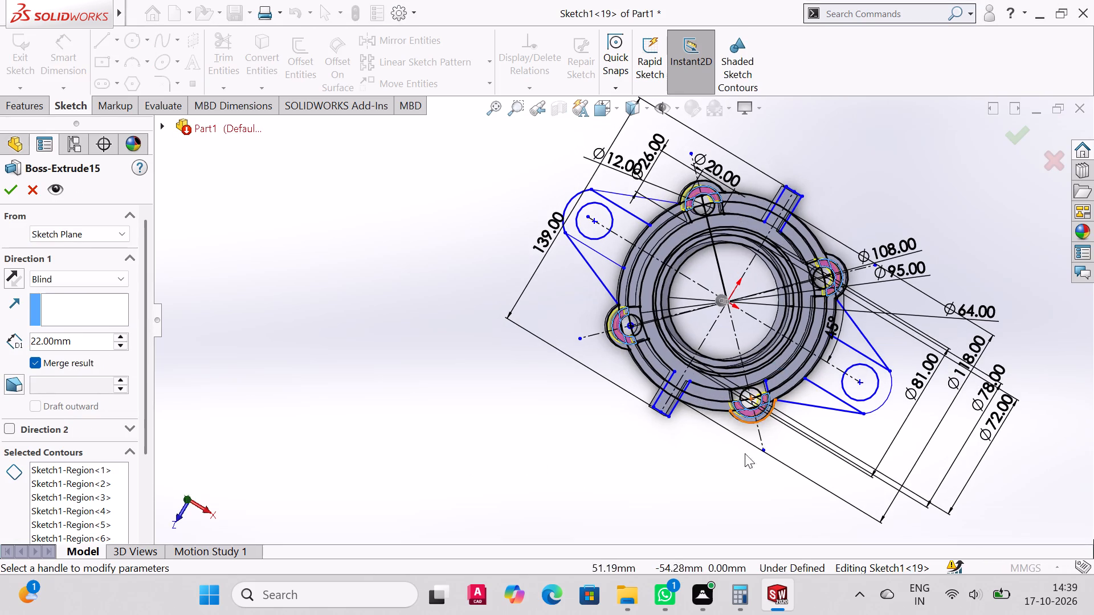
scroll(737, 429, "up", 3)
scroll(754, 410, "down", 5)
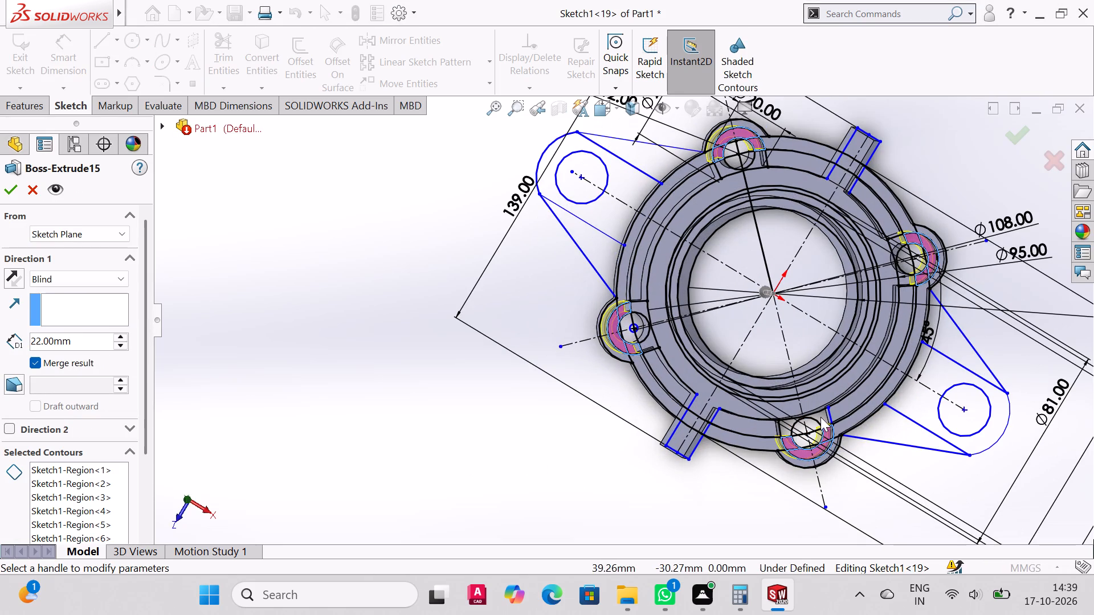
left_click(113, 475)
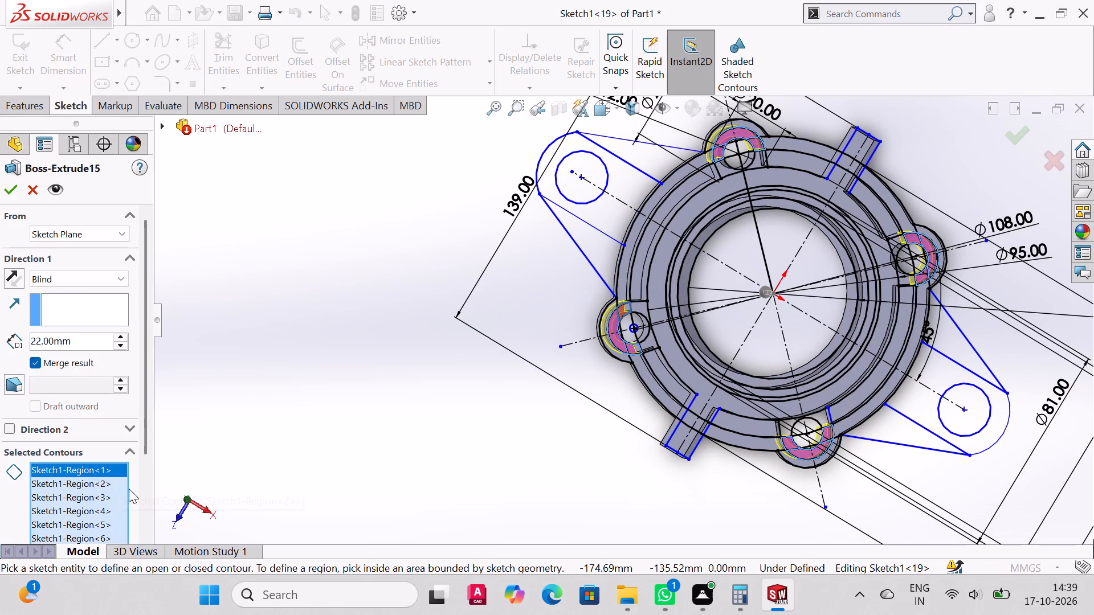
right_click(118, 483)
left_click(173, 491)
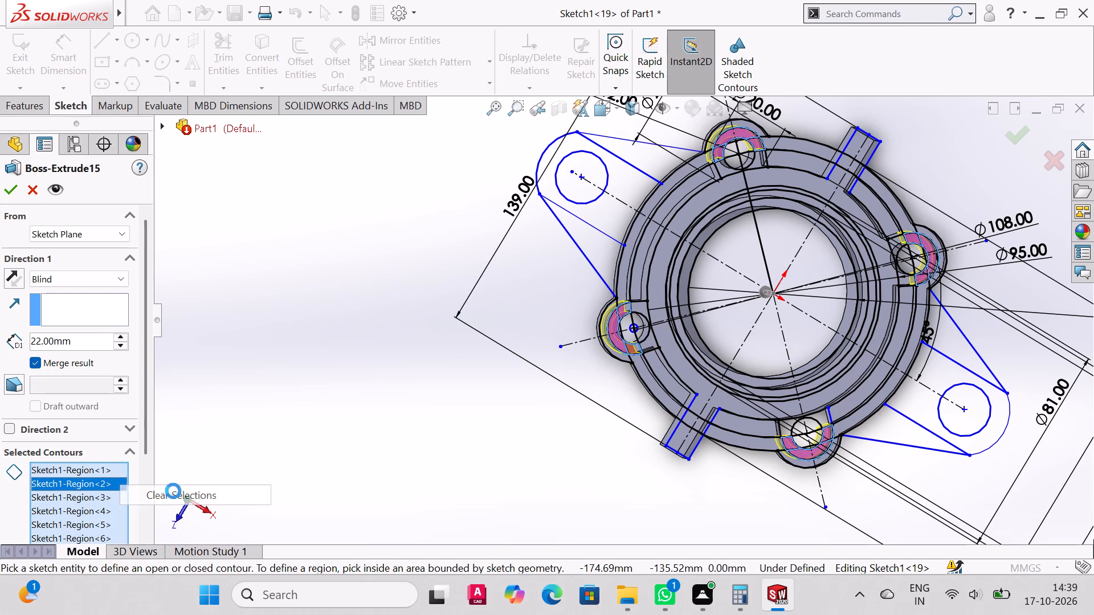
scroll(842, 409, "up", 3)
scroll(885, 409, "down", 3)
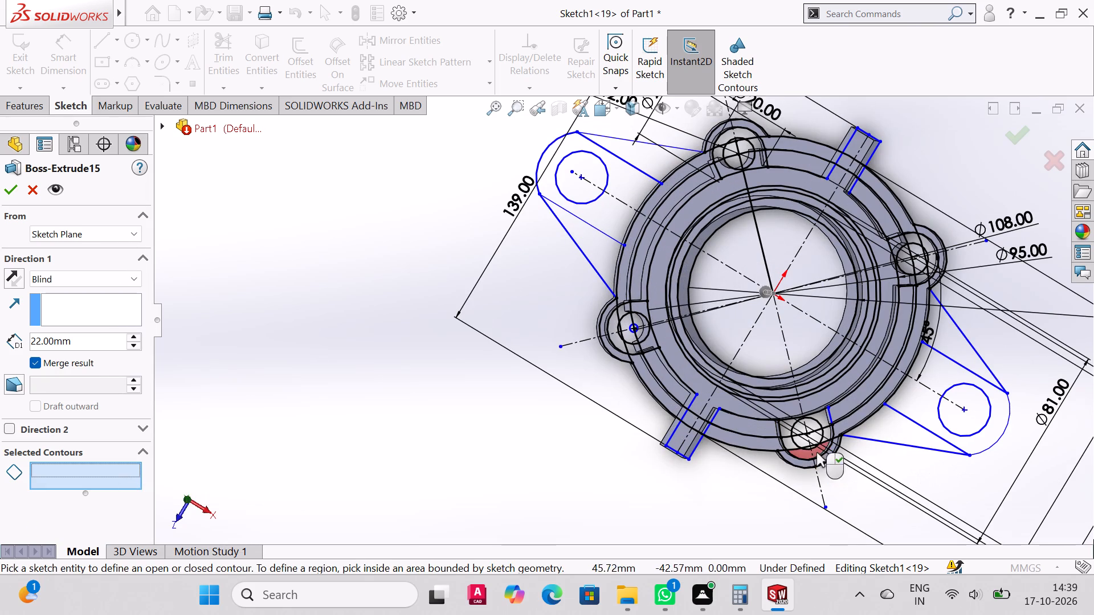
Select the four Sketch1 regions surrounding the lower boss's bolt hole as contours for Boss-Extrude15.
left_click(822, 448)
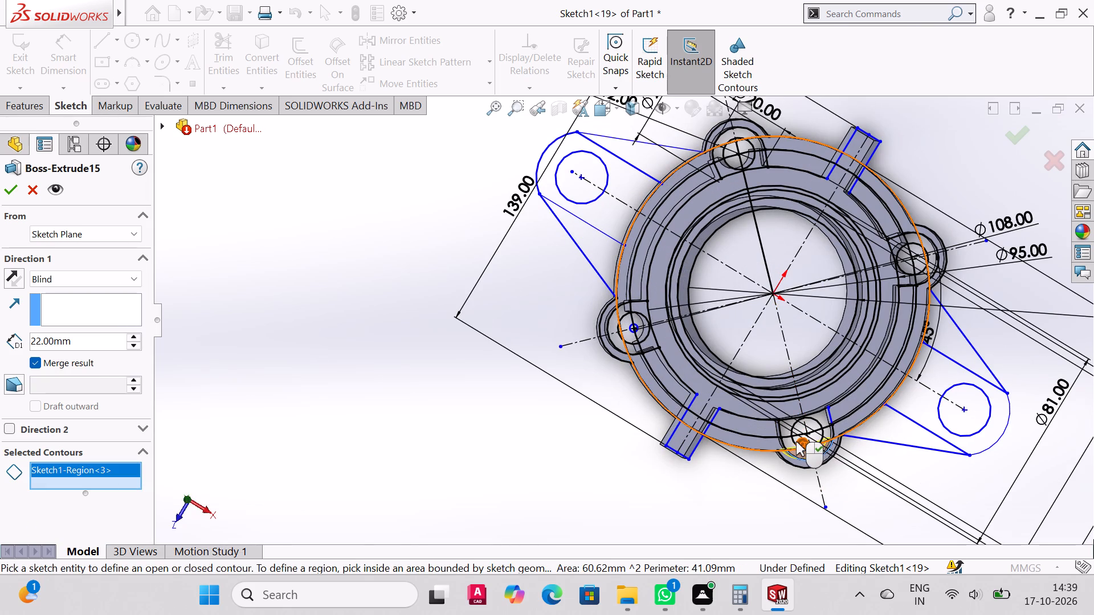
scroll(832, 437, "up", 3)
scroll(832, 436, "down", 5)
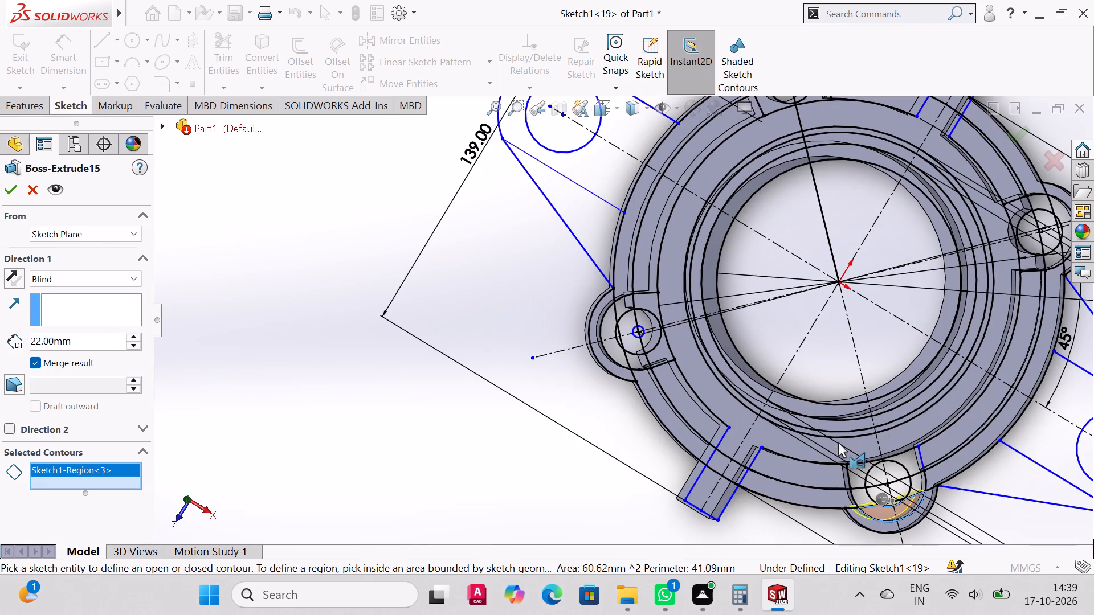
left_click(905, 458)
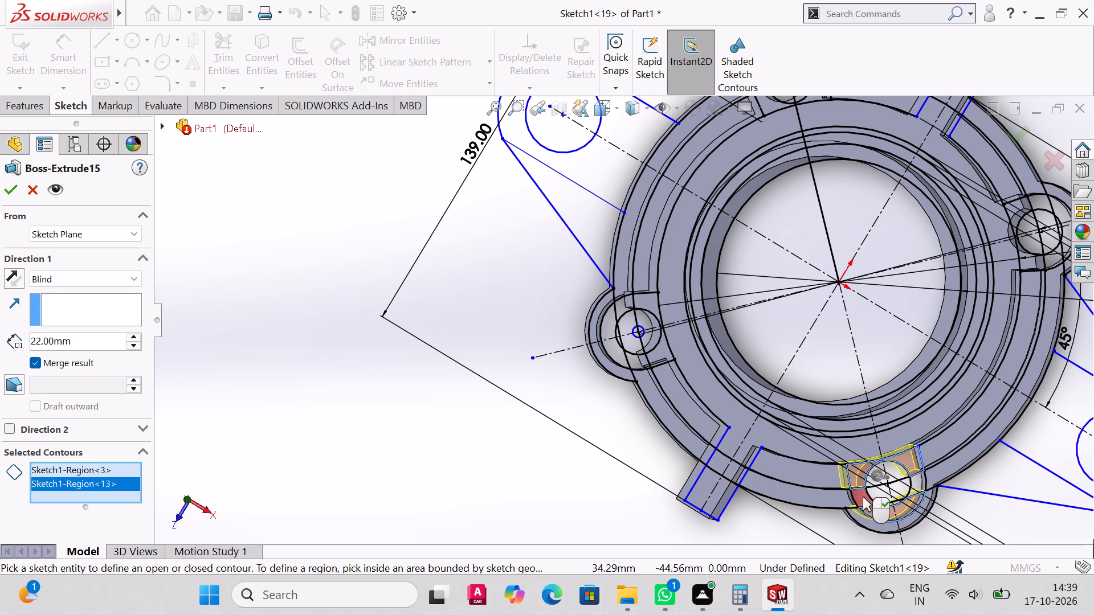
left_click(863, 496)
left_click(917, 480)
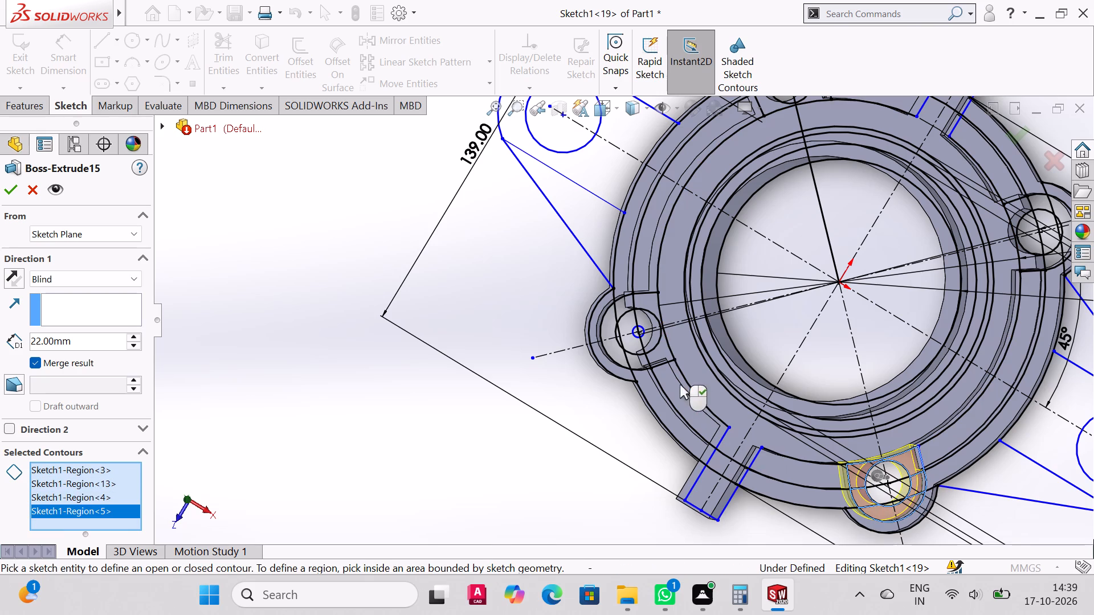
Add the left boss's outer crescent and its two adjoining side regions to Boss-Extrude15's selected contours.
left_click(608, 323)
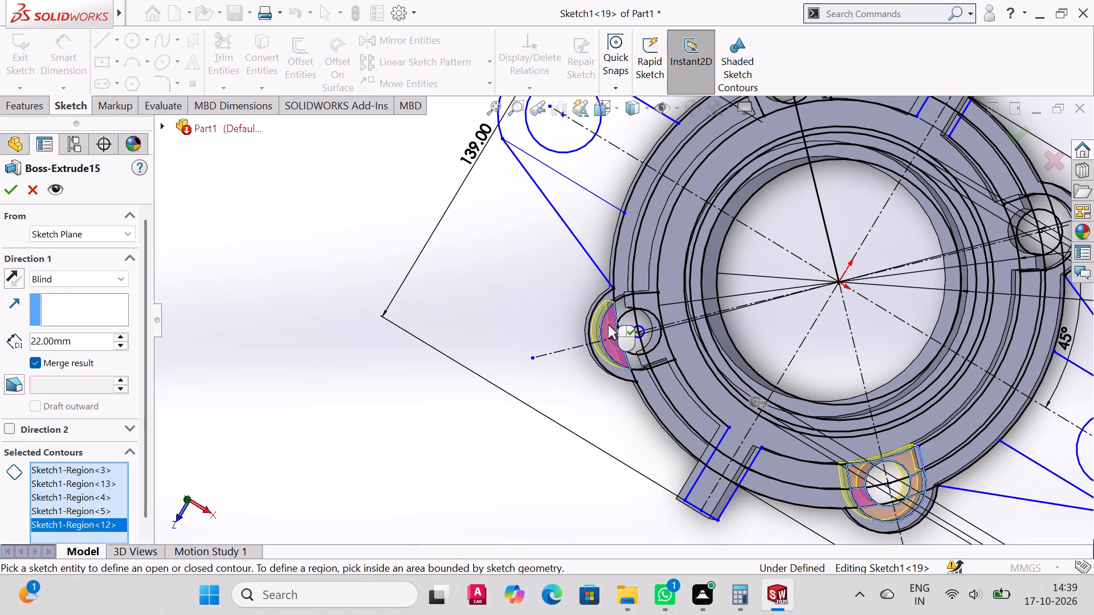
left_click(620, 309)
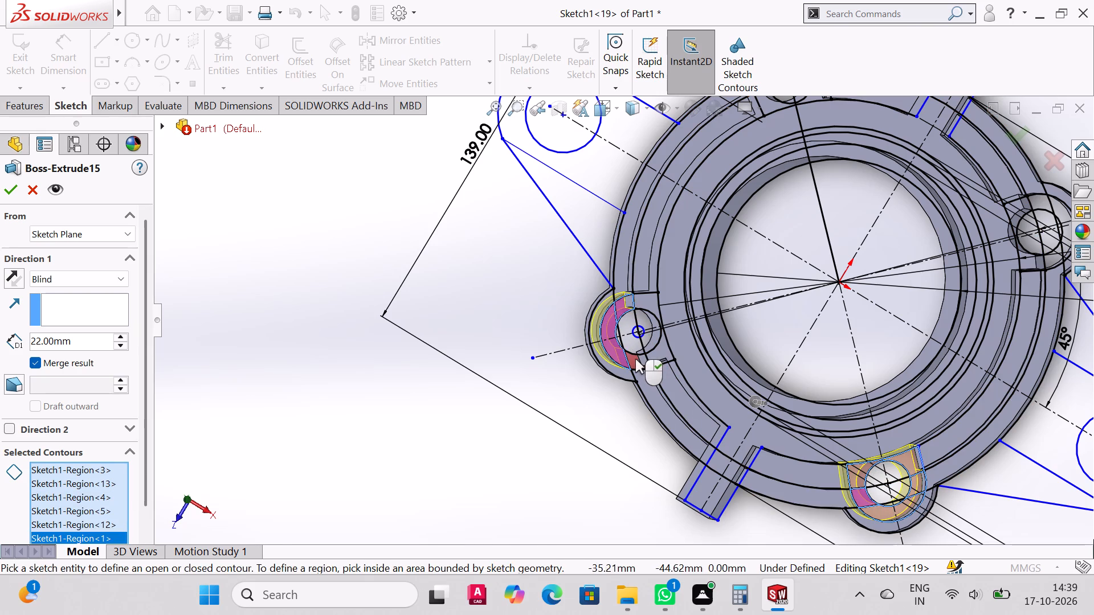
left_click(635, 359)
middle_click_drag(728, 384, 736, 382)
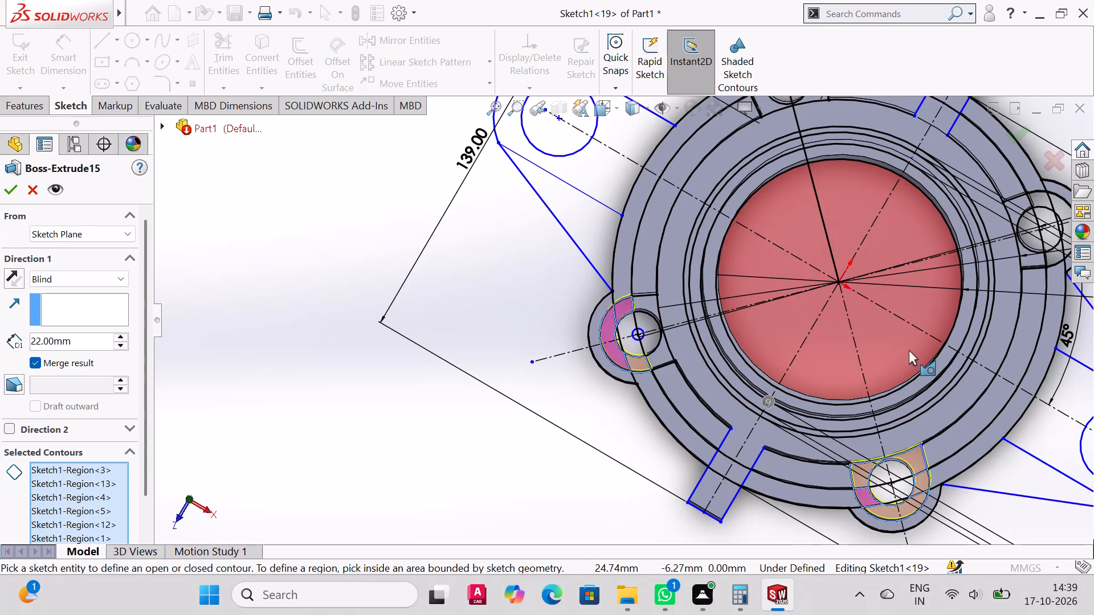
scroll(909, 348, "up", 3)
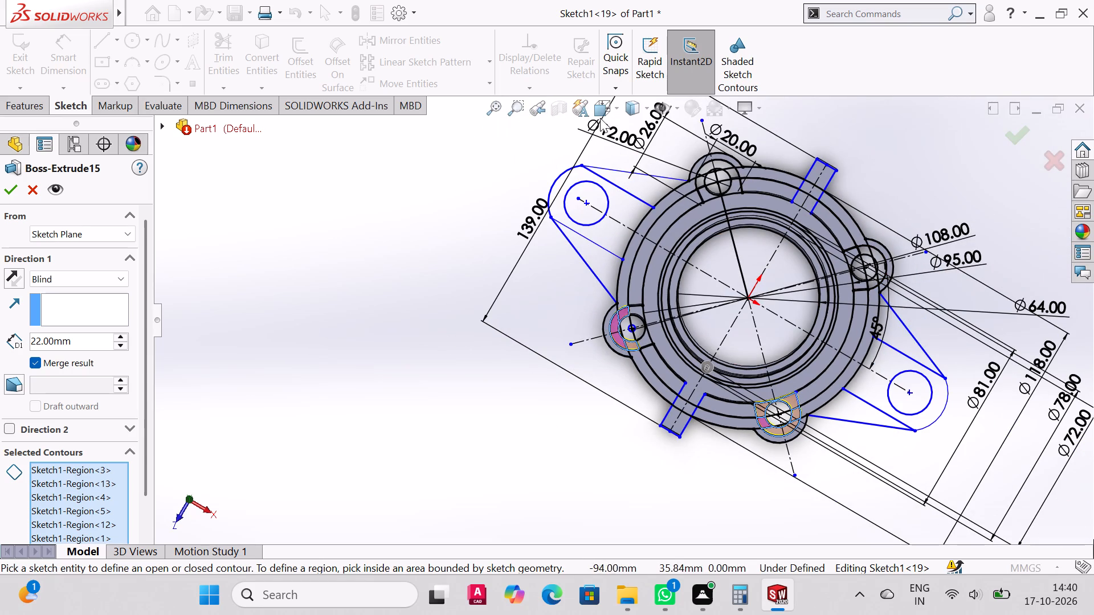
Add the right boss's two side regions and outer crescent around the bolt hole to Boss-Extrude15's selected contours.
left_click(521, 108)
left_click_drag(834, 188, 927, 339)
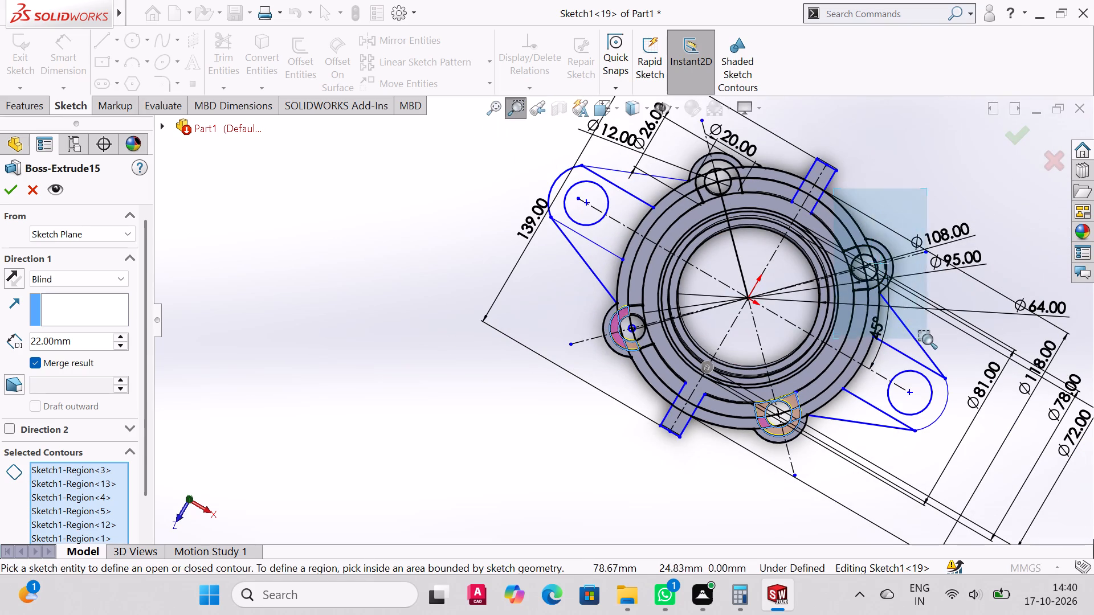
left_click_drag(927, 339, 928, 339)
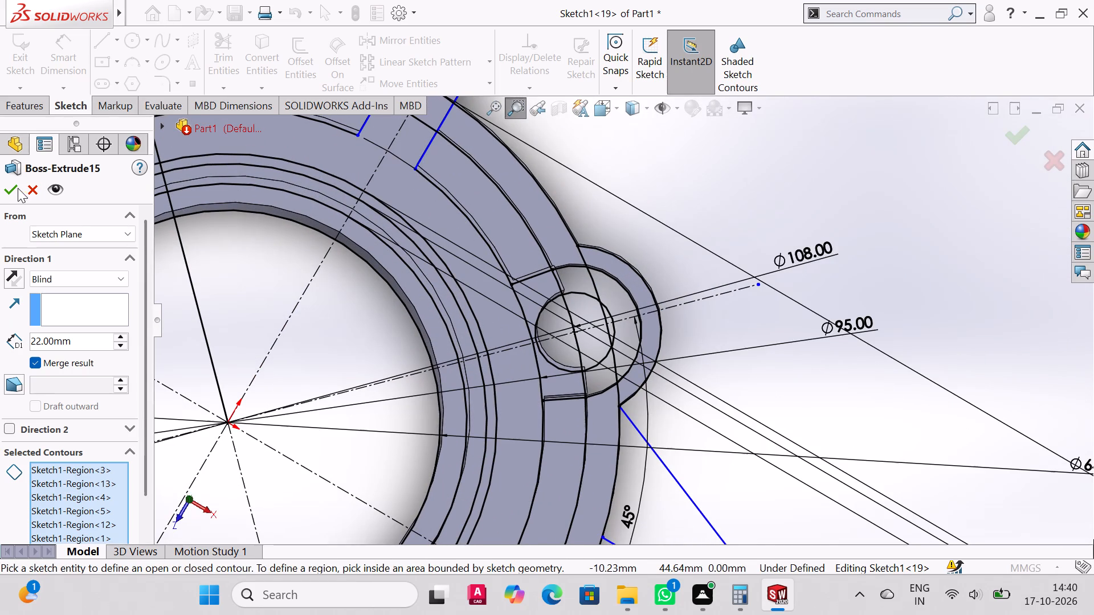
left_click(518, 108)
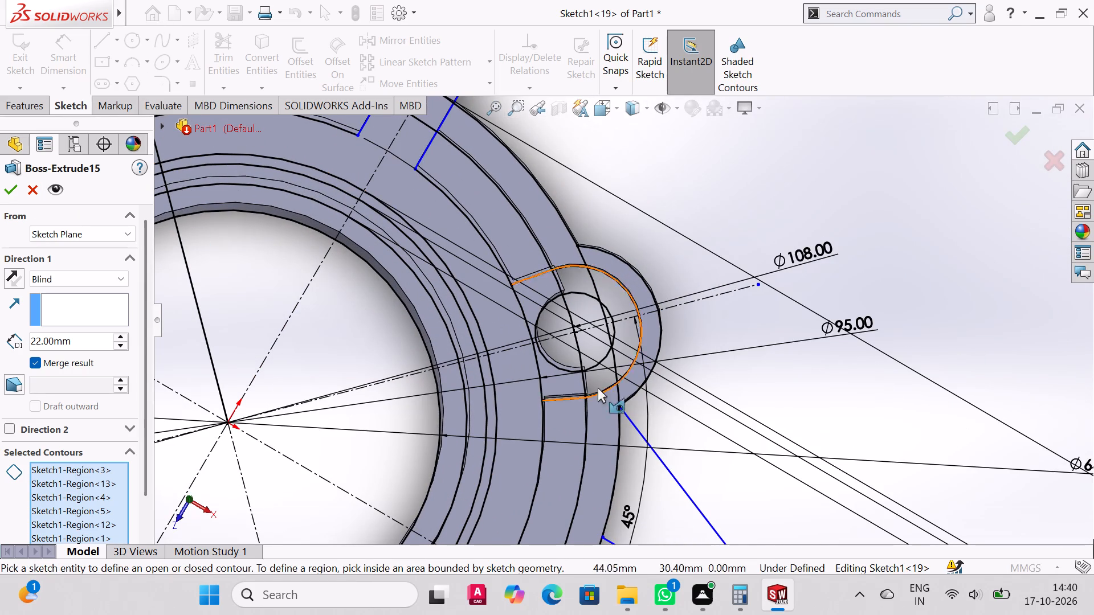
left_click(577, 281)
left_click(598, 374)
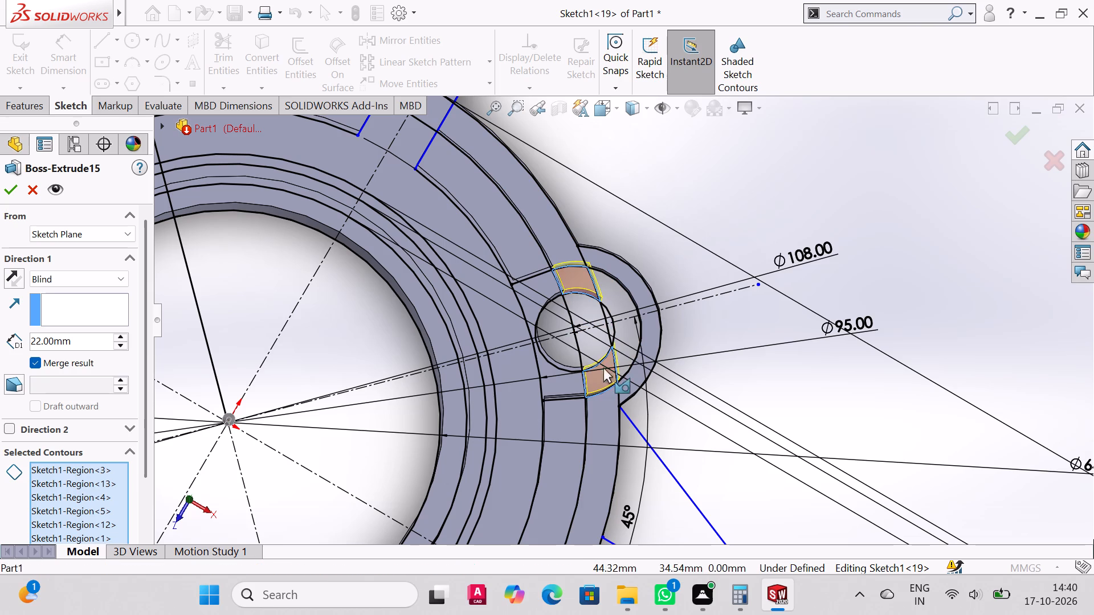
left_click(629, 343)
Add the upper boss's outer crescent and its two adjoining side regions to Boss-Extrude15's contours, and accept the feature edit.
scroll(542, 339, "up", 7)
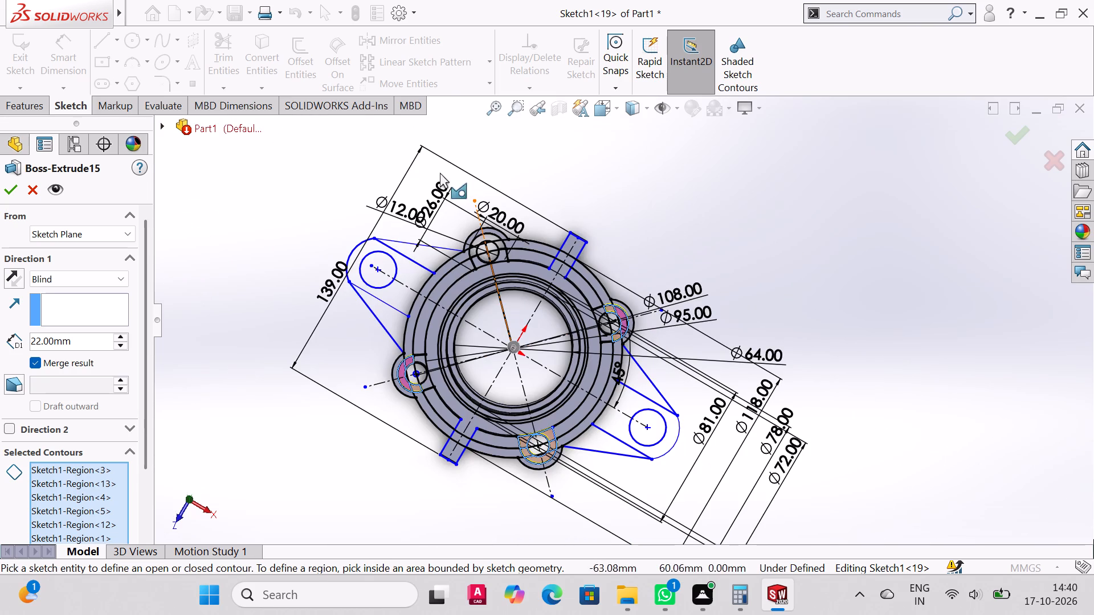
left_click(515, 102)
left_click_drag(376, 198, 569, 293)
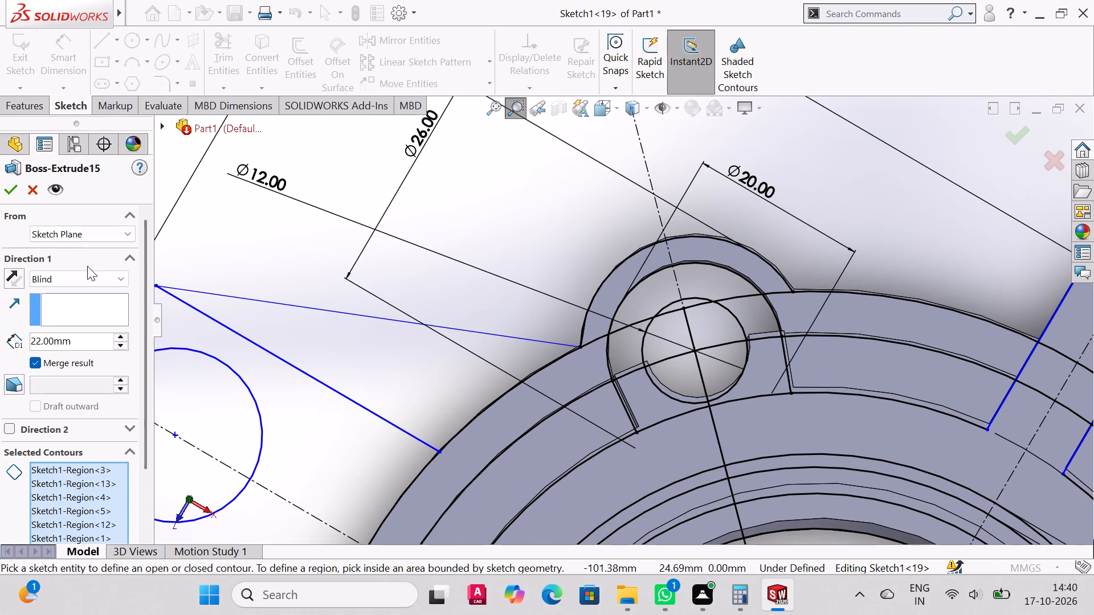
left_click(511, 110)
left_click(652, 303)
left_click(630, 347)
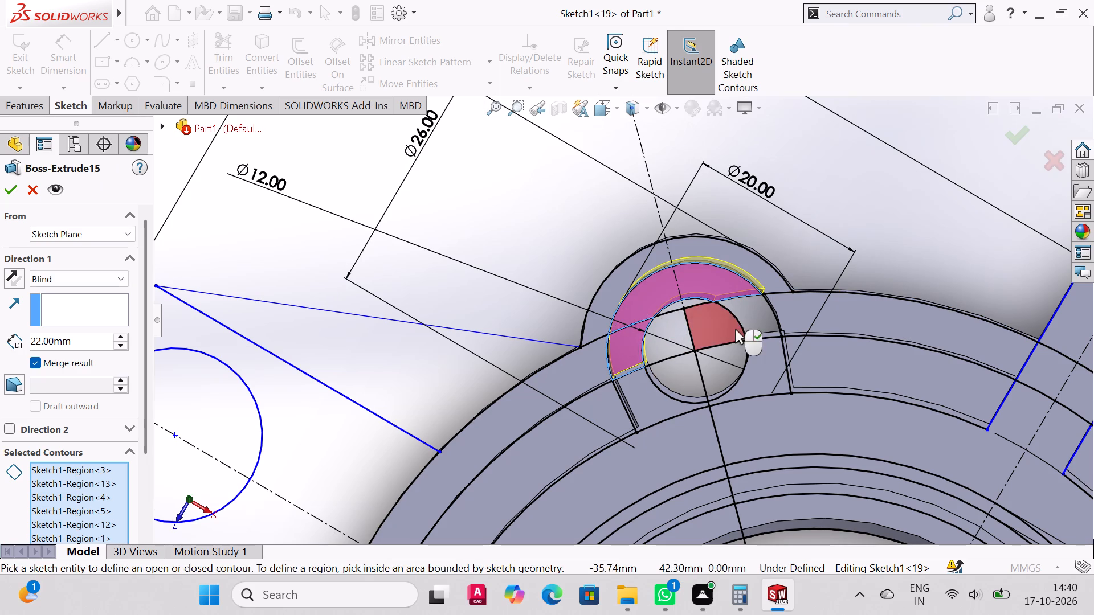
left_click(745, 322)
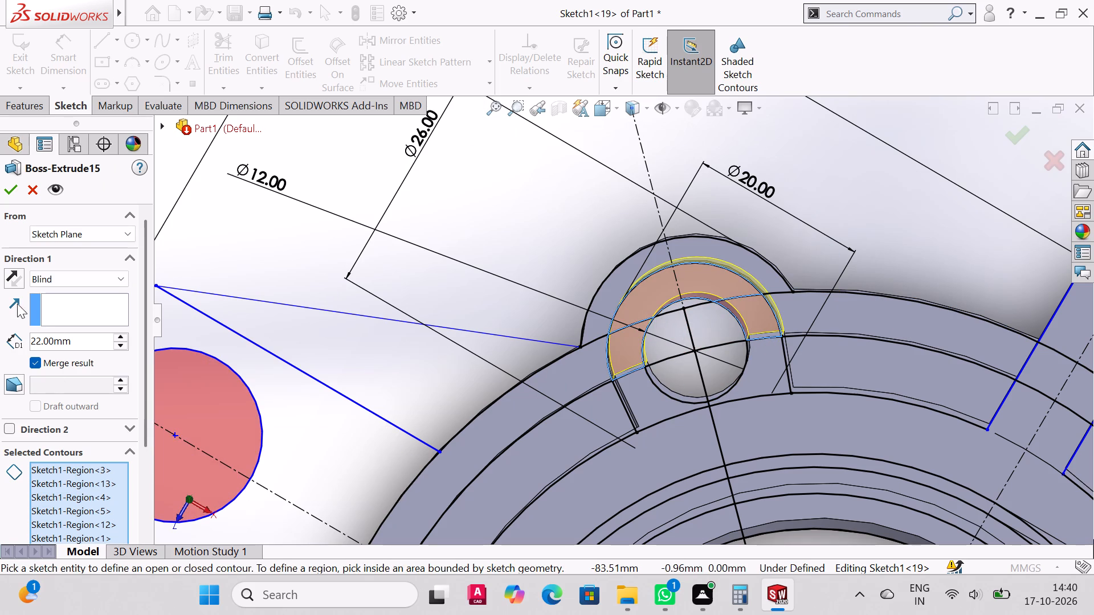
left_click(1, 193)
Roll the model forward past Boss-Extrude16 and Boss-Extrude17 to restore the suppressed features, and inspect the part.
scroll(702, 321, "down", 3)
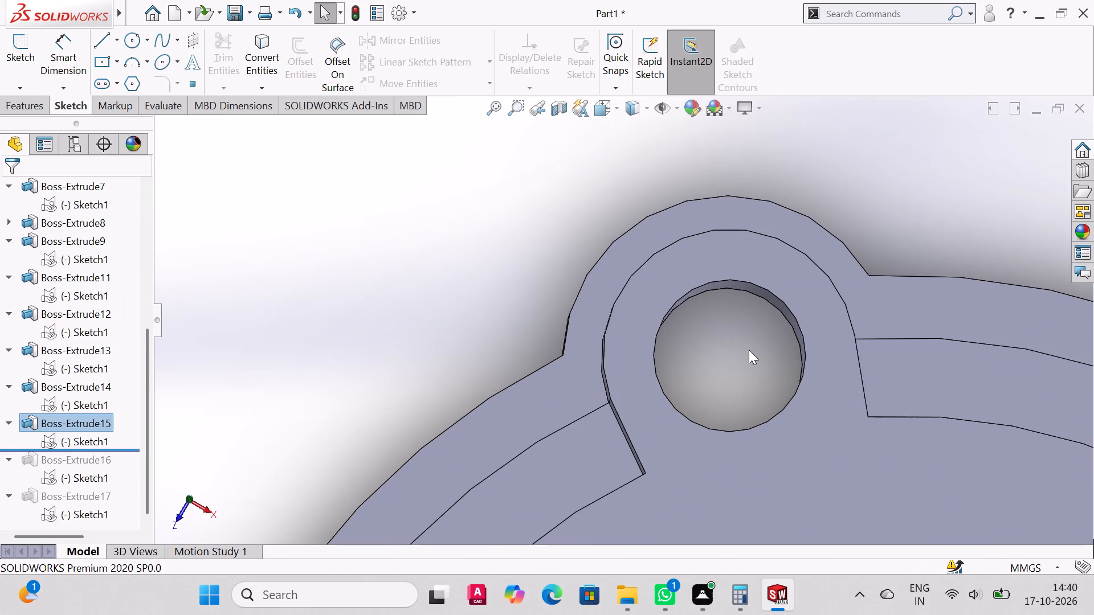
scroll(746, 356, "up", 12)
middle_click_drag(776, 467, 776, 438)
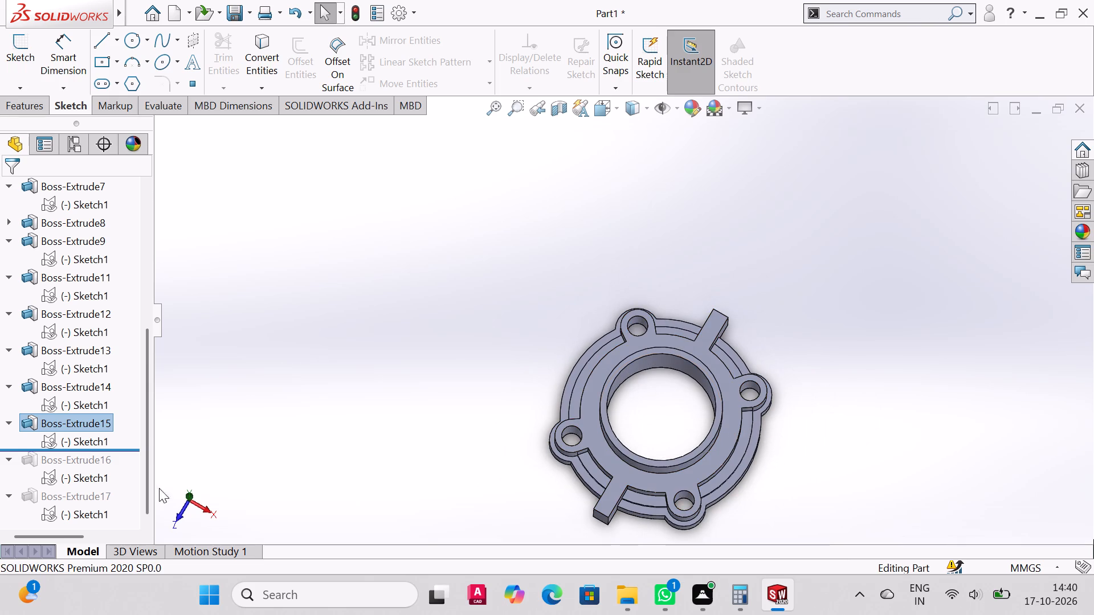
left_click(75, 462)
right_click(75, 462)
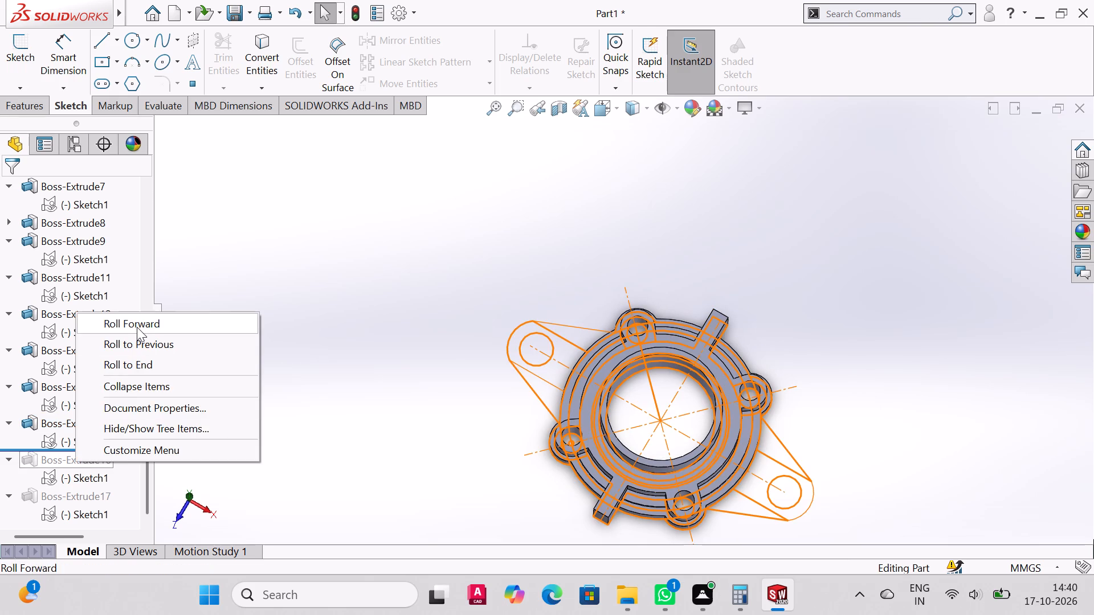
left_click(137, 327)
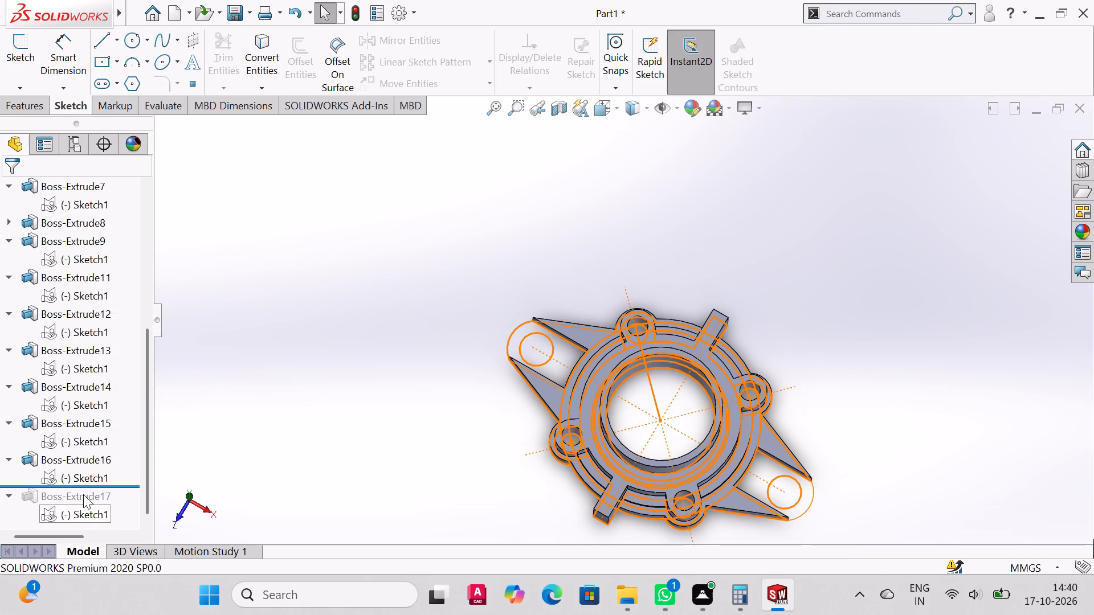
right_click(83, 494)
left_click(138, 357)
scroll(767, 371, "up", 3)
scroll(762, 407, "down", 1)
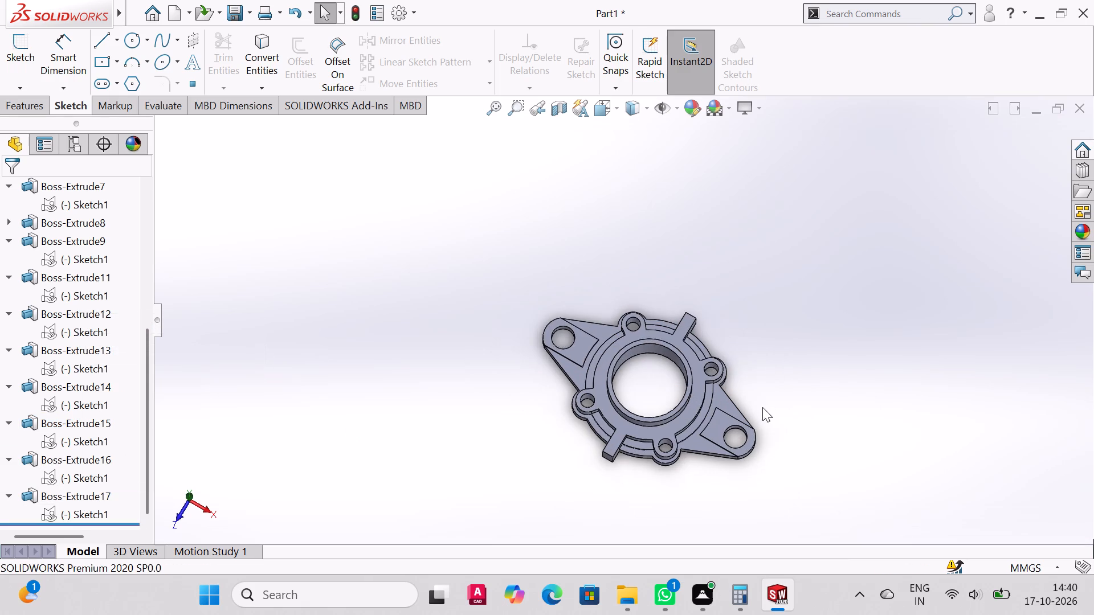
middle_click_drag(765, 463, 758, 424)
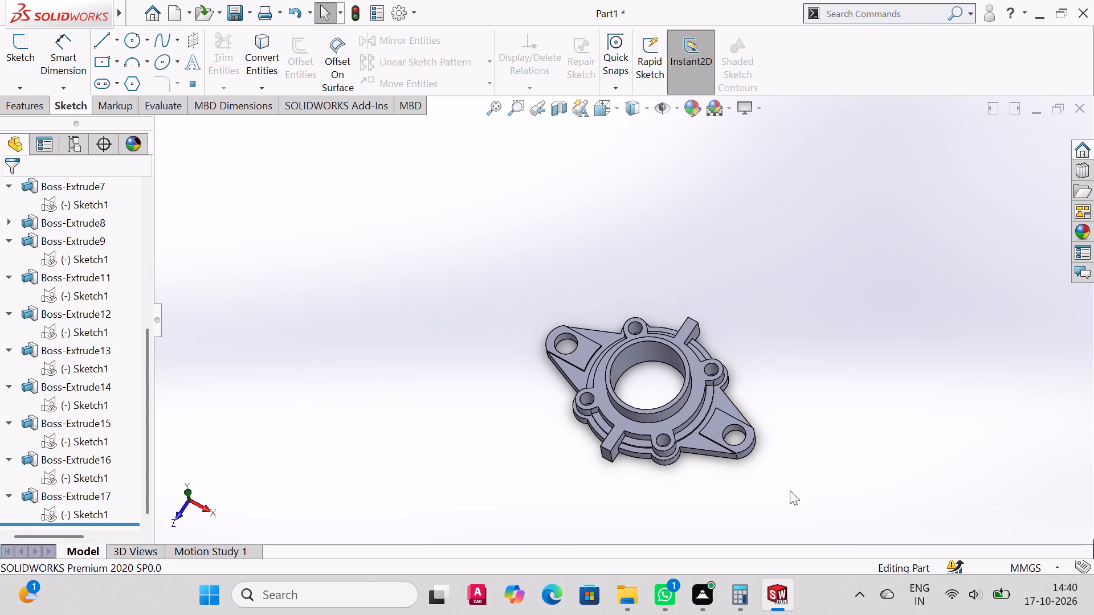
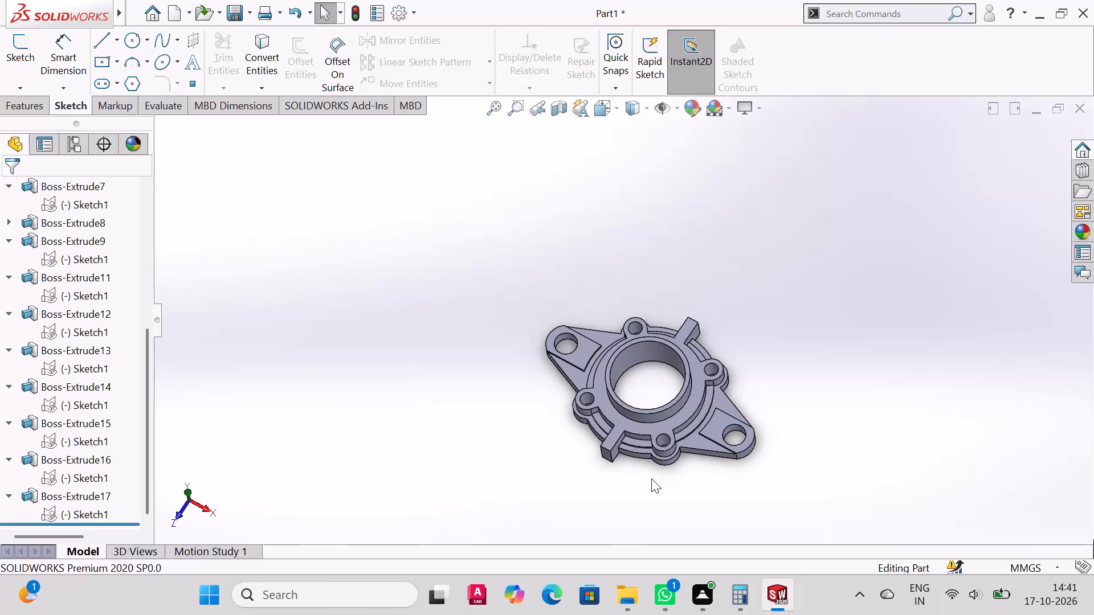
Sketch a circle of about 4.8 mm radius at the centre of the near rectangular lug's side face.
scroll(623, 449, "up", 2)
scroll(623, 449, "down", 4)
middle_click_drag(618, 473, 590, 417)
scroll(615, 464, "down", 1)
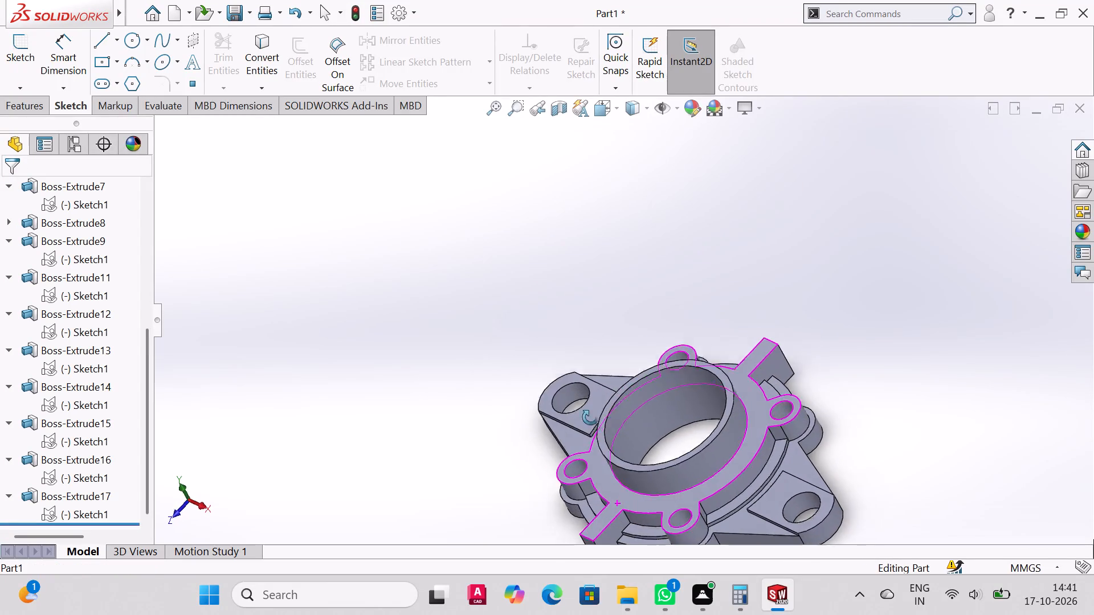
middle_click_drag(590, 417, 585, 389)
scroll(620, 444, "up", 4)
left_click(615, 427)
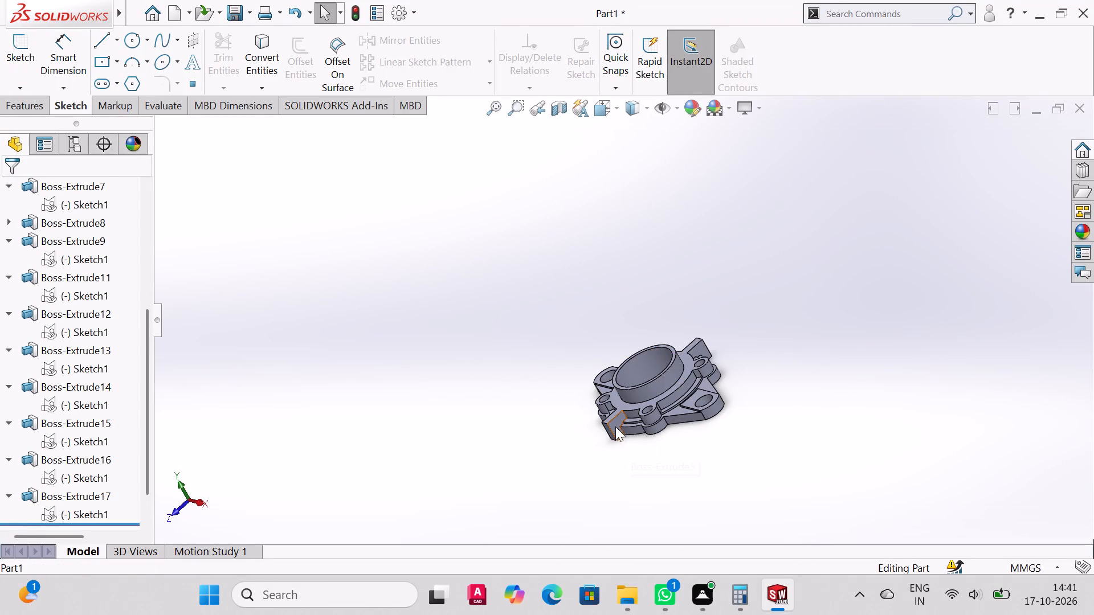
scroll(617, 432, "up", 3)
scroll(618, 428, "down", 4)
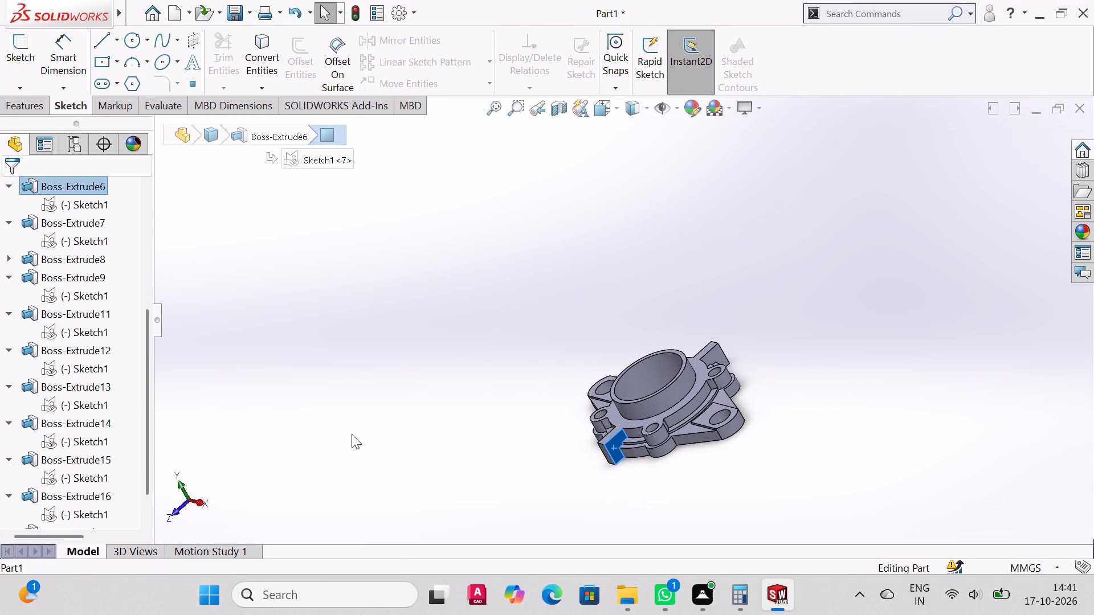
left_click(129, 42)
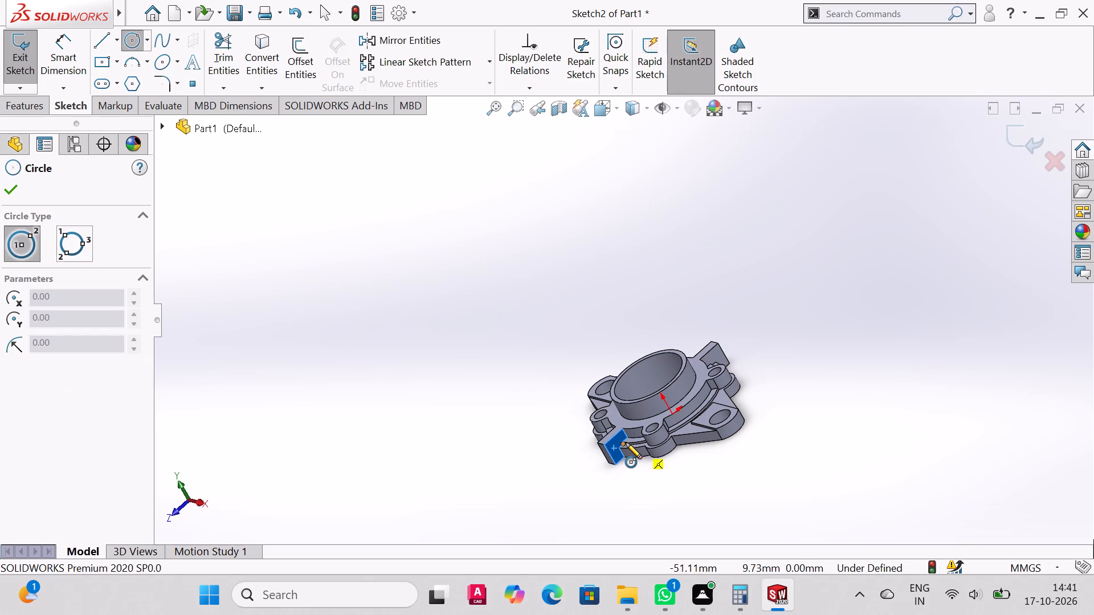
scroll(641, 435, "up", 3)
scroll(638, 430, "down", 5)
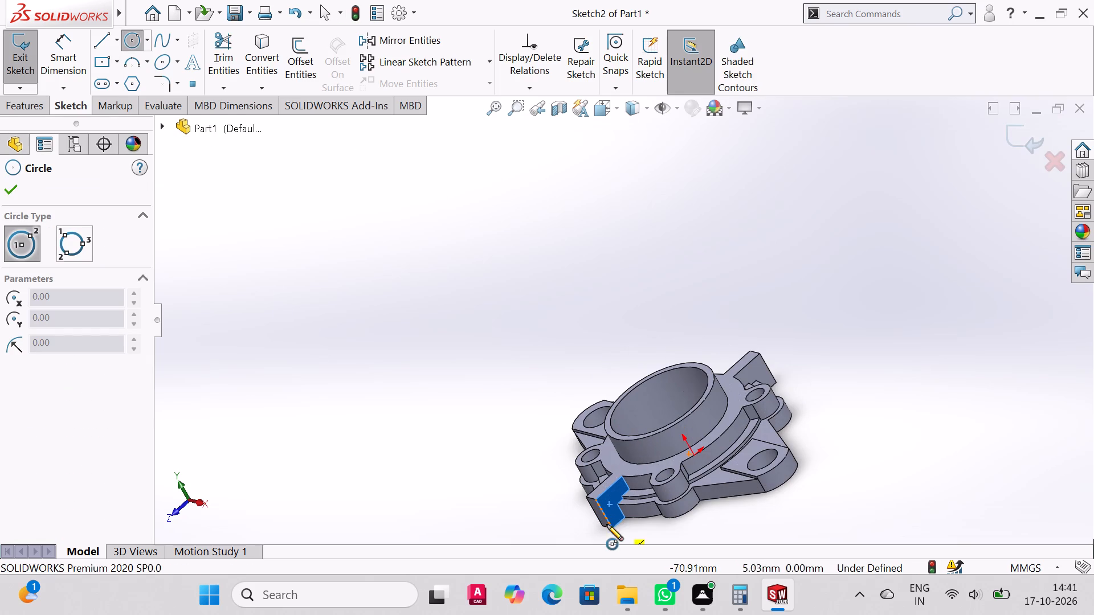
left_click(609, 505)
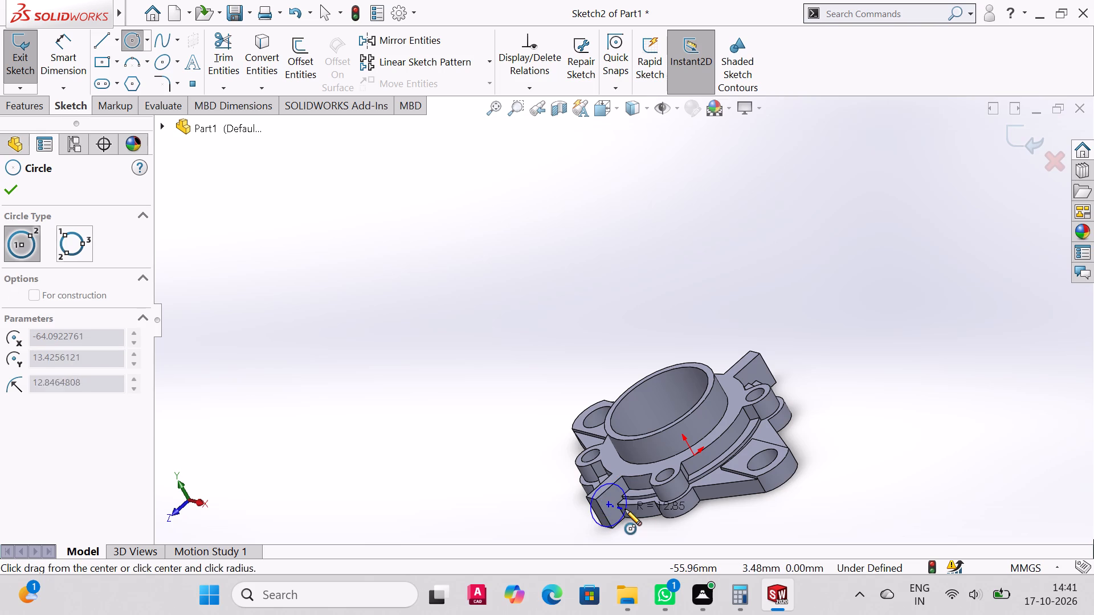
left_click(615, 507)
right_click(615, 507)
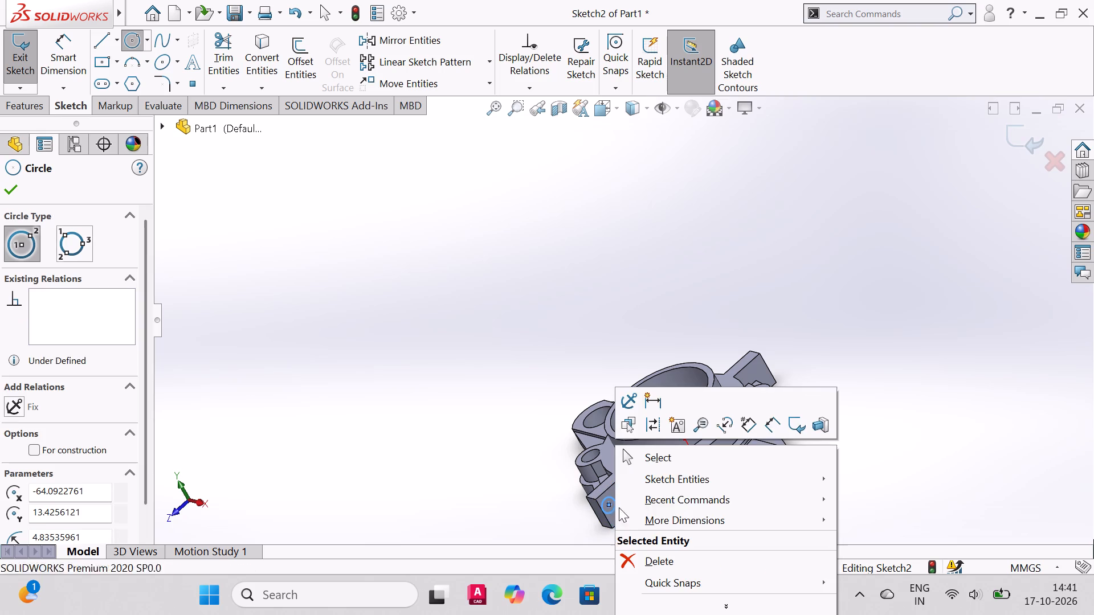
left_click(671, 461)
Sketch a second circle of about 5.2 mm radius on the opposite rectangular lug in the same sketch.
scroll(740, 414, "up", 3)
scroll(761, 345, "down", 5)
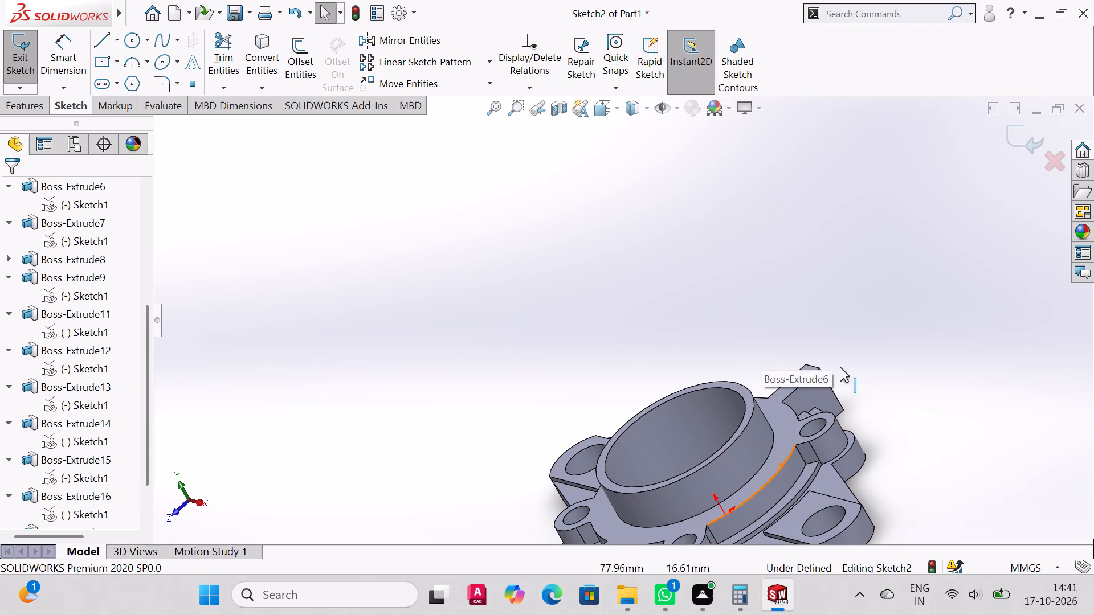
left_click(128, 38)
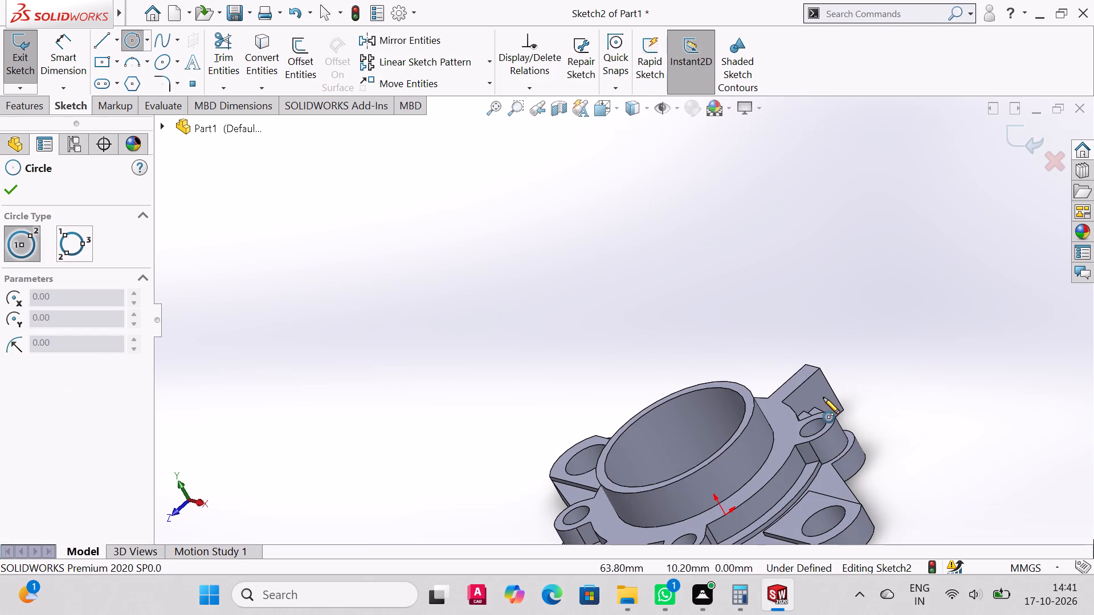
left_click(818, 395)
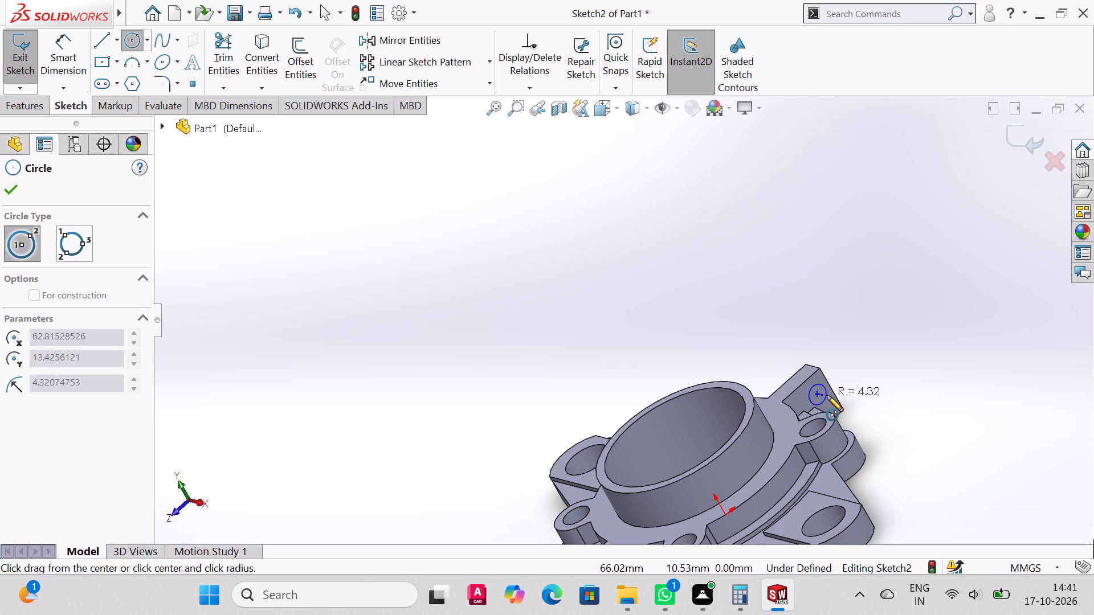
left_click(828, 395)
right_click(868, 318)
left_click(922, 323)
Dimension the far lug's circle to a diameter of 6 mm.
scroll(810, 363, "up", 1)
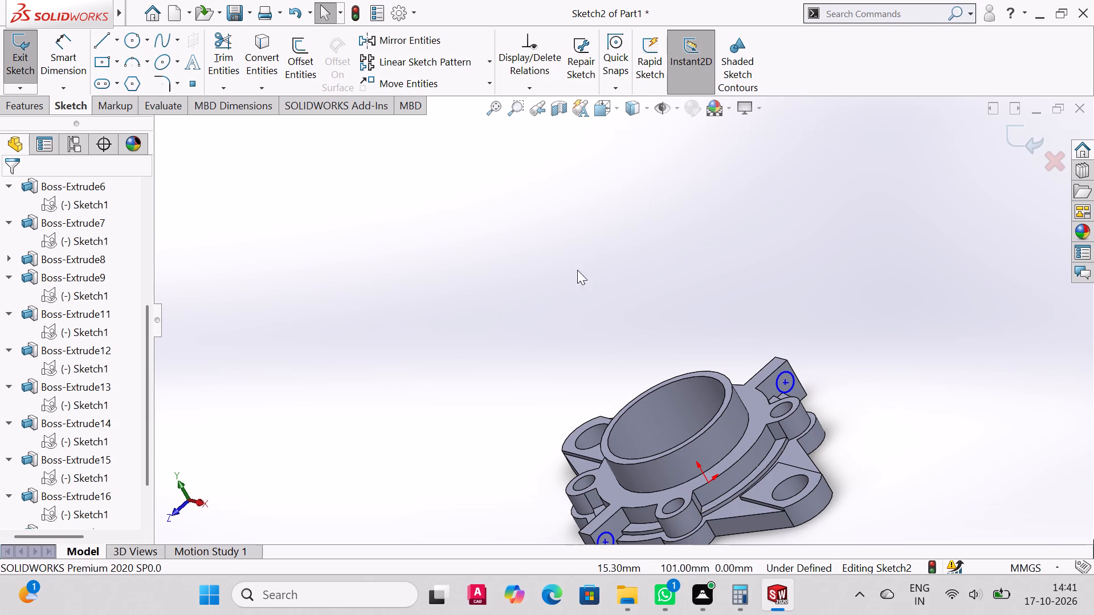
left_click(64, 46)
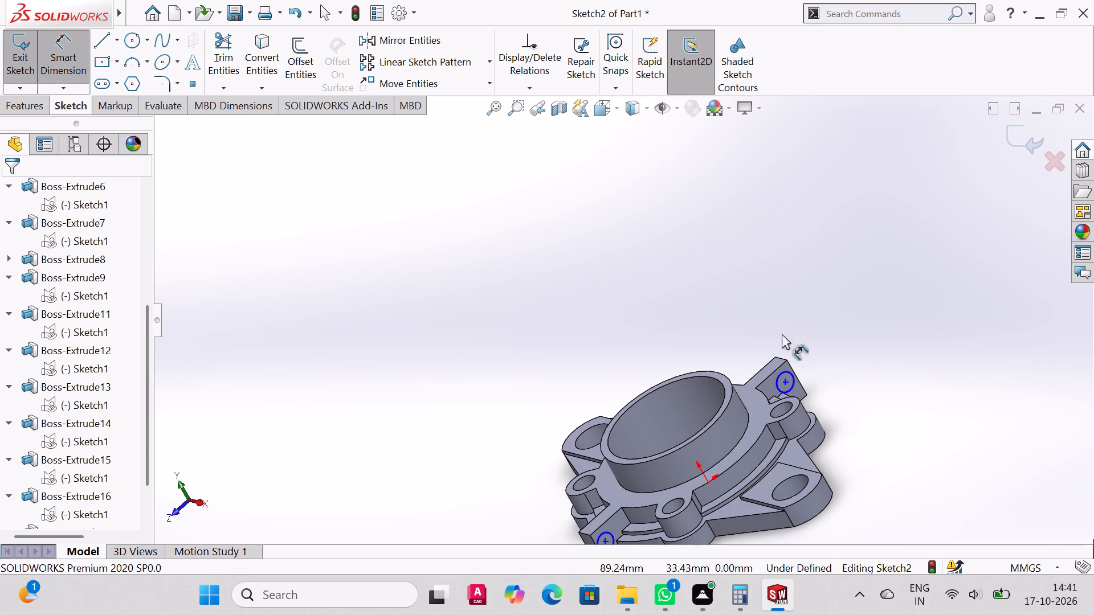
left_click(785, 374)
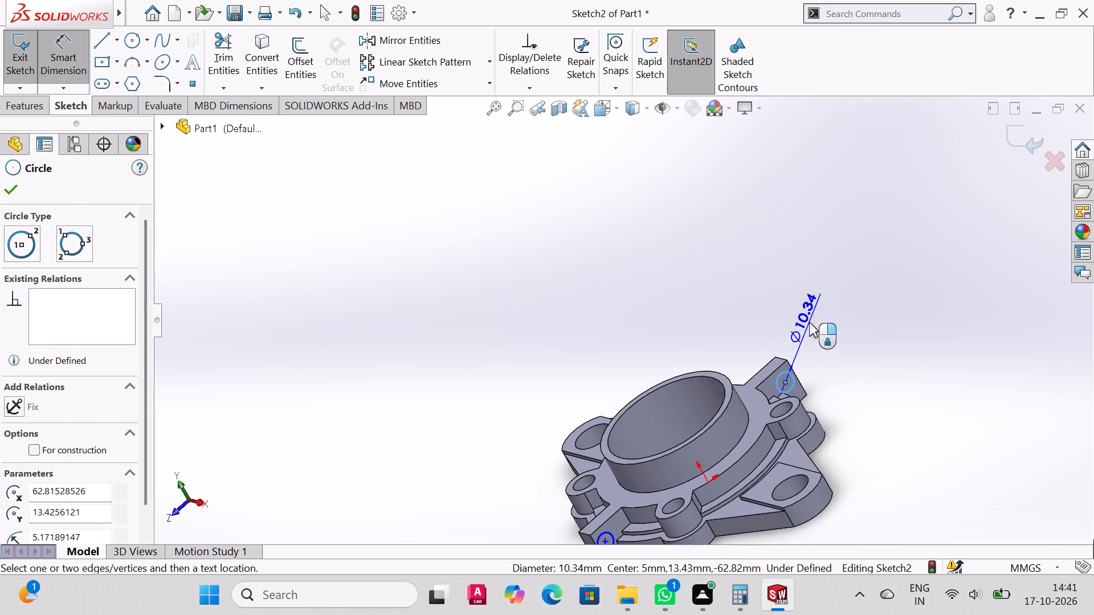
left_click(810, 322)
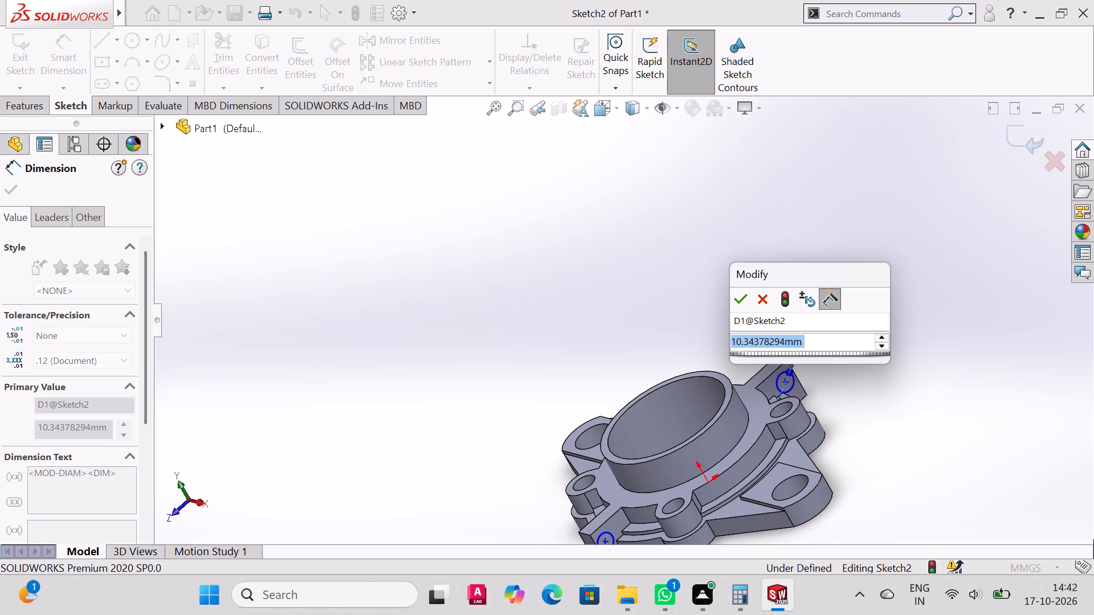
key("6")
key("Return")
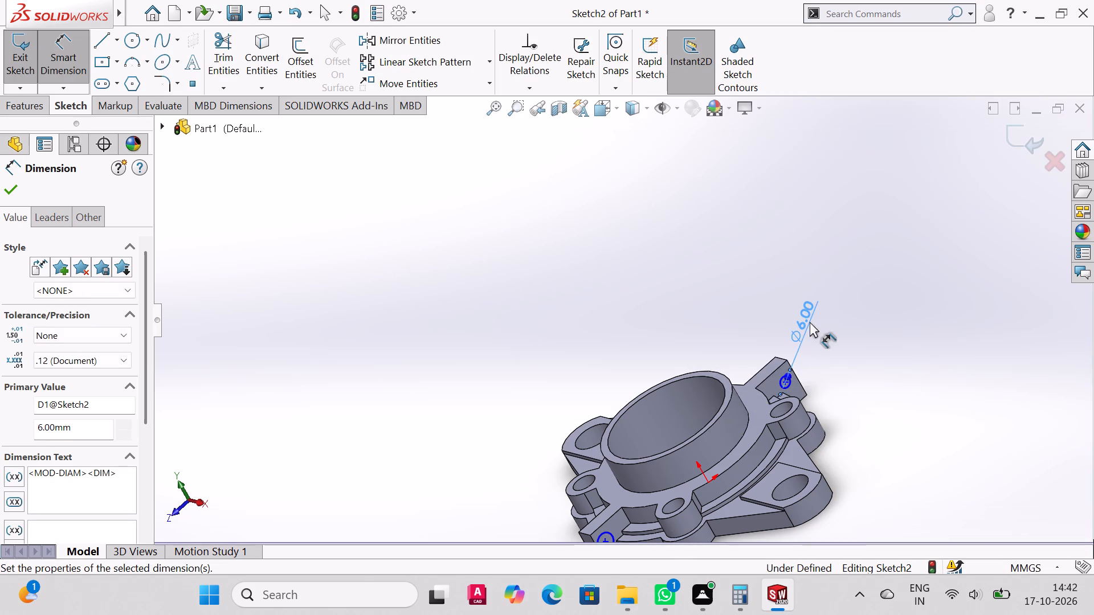
Dimension the near lug's circle to a diameter of 6 mm.
scroll(524, 429, "up", 3)
scroll(525, 427, "down", 2)
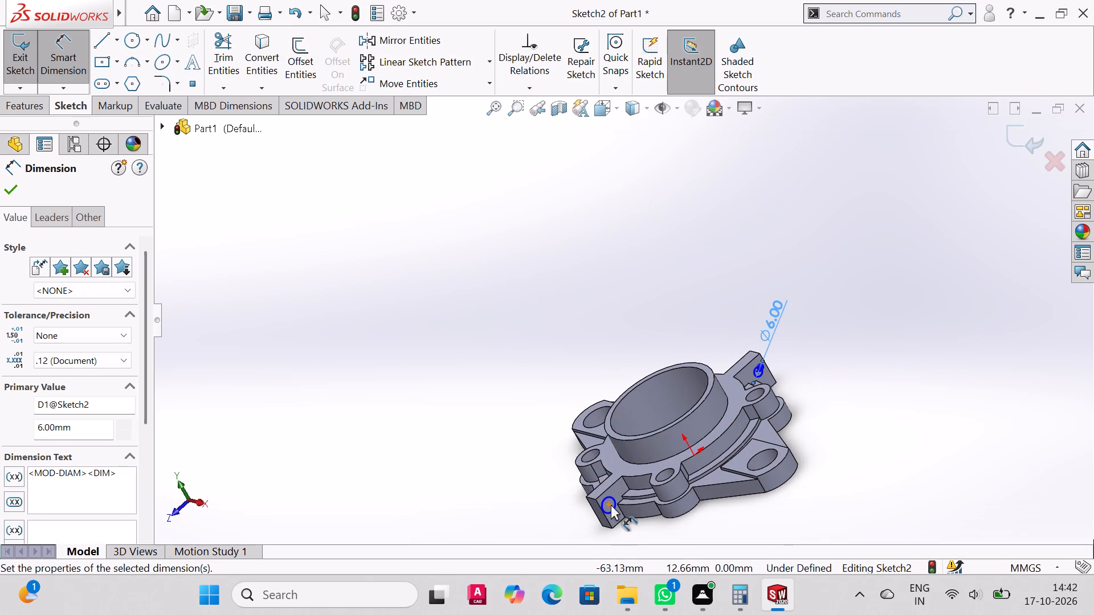
left_click(613, 500)
left_click(554, 499)
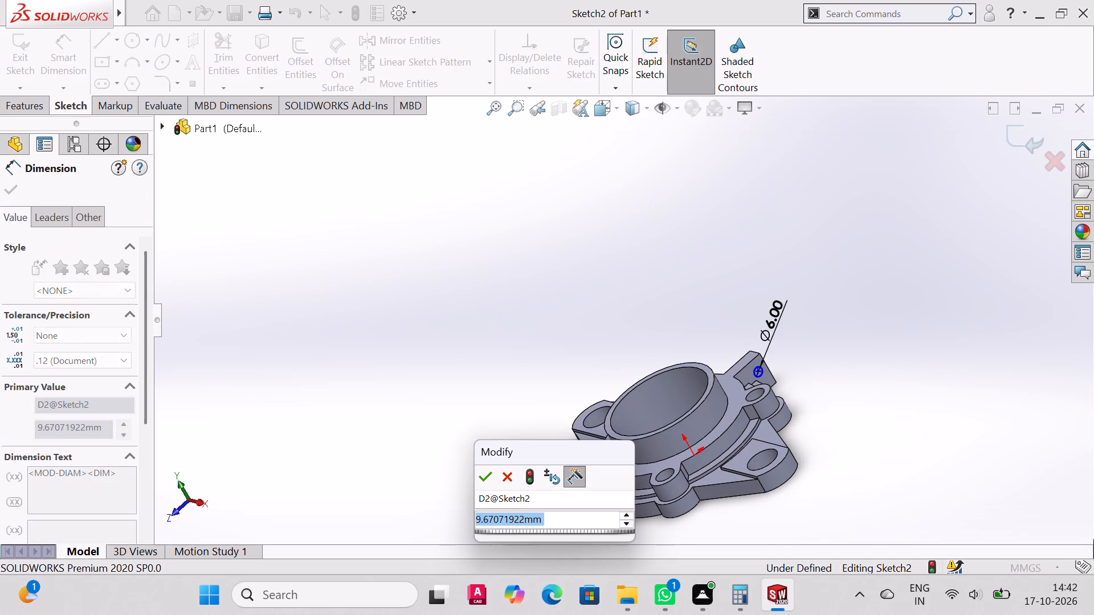
key("6")
key("Return")
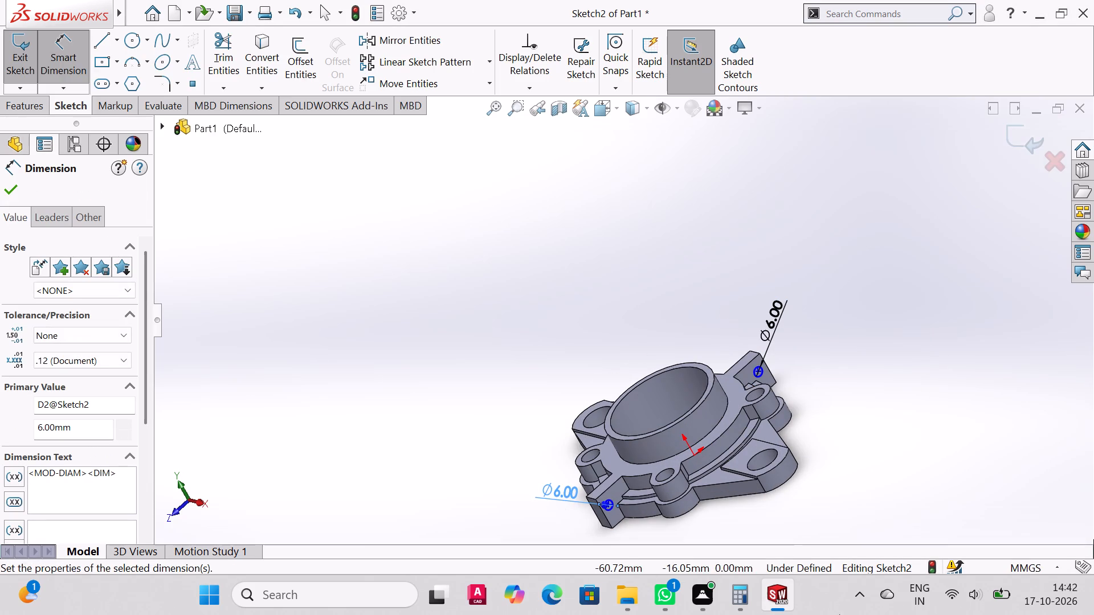
left_click(7, 185)
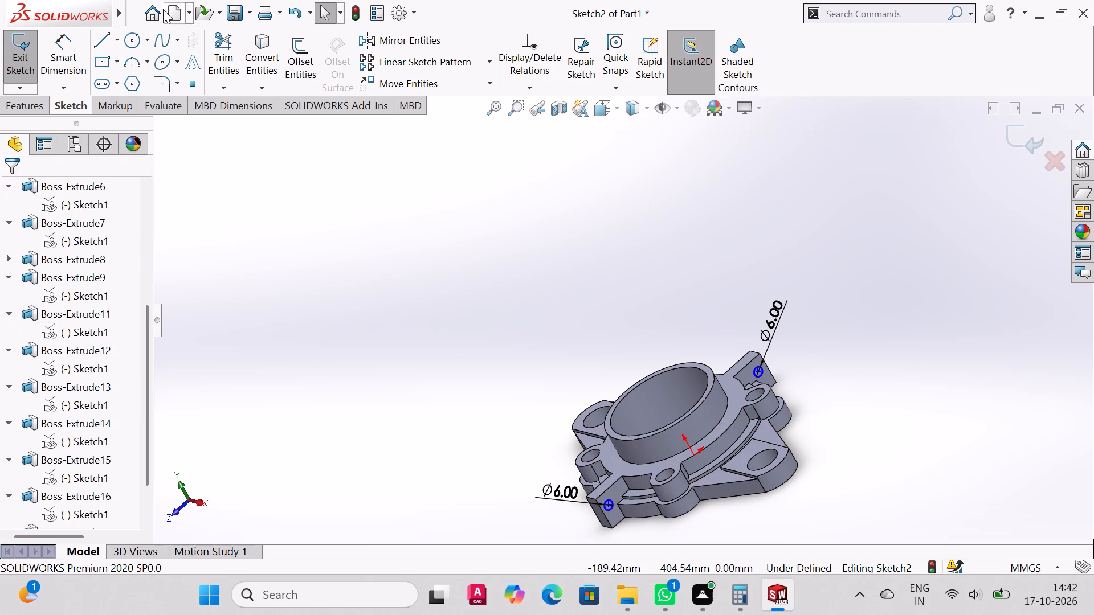
Cut-extrude both 6 mm circles through the lugs with a blind depth of 12 mm from the sketch plane.
left_click(54, 105)
left_click(44, 106)
left_click(242, 42)
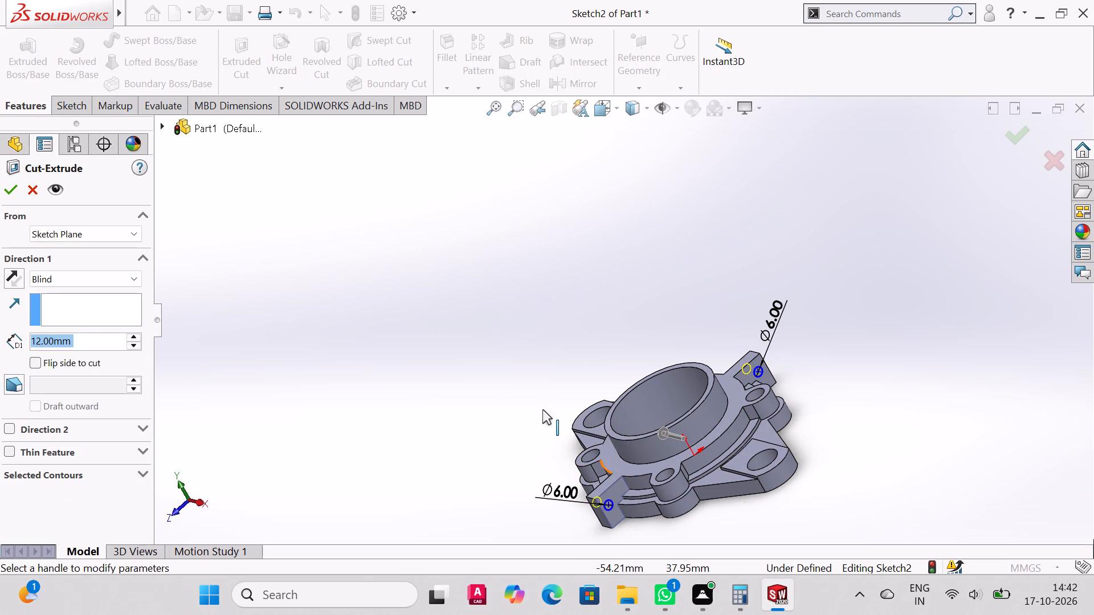
left_click(514, 108)
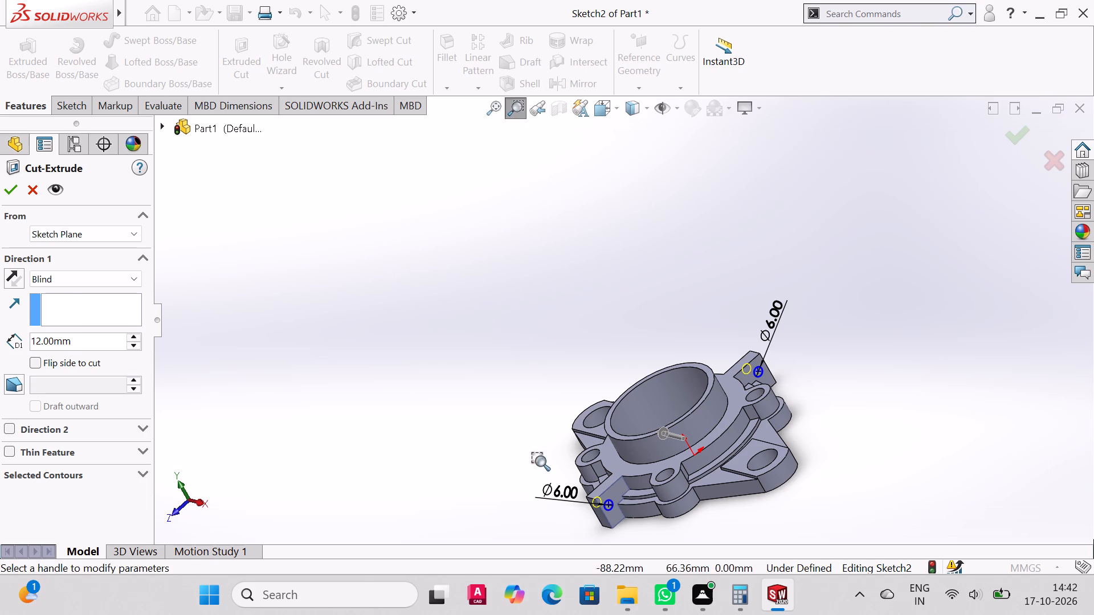
left_click_drag(540, 461, 668, 547)
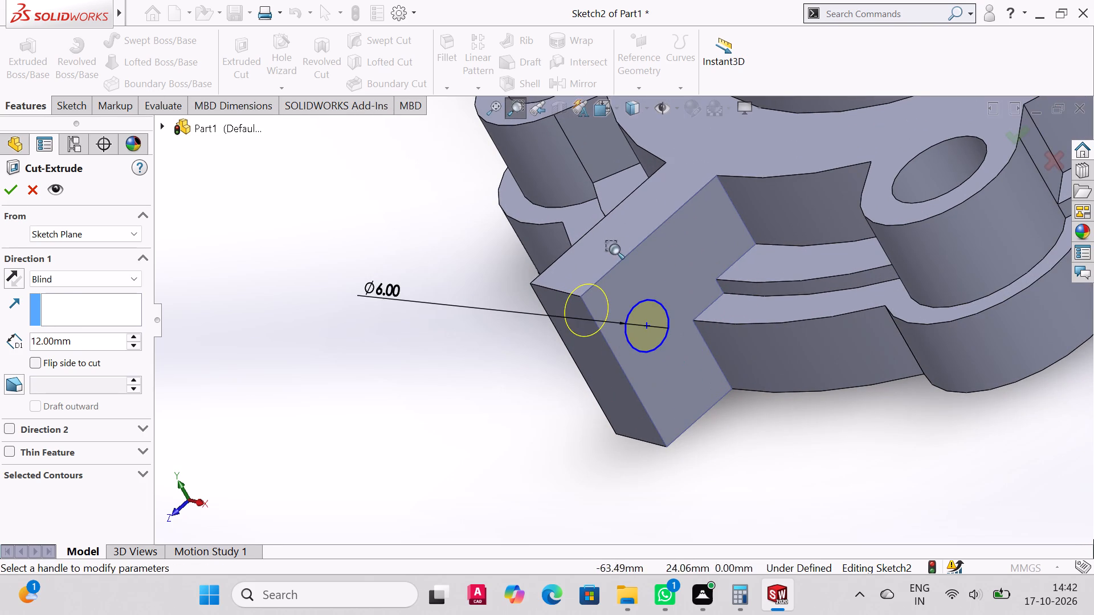
middle_click_drag(619, 252, 615, 284)
scroll(732, 282, "up", 4)
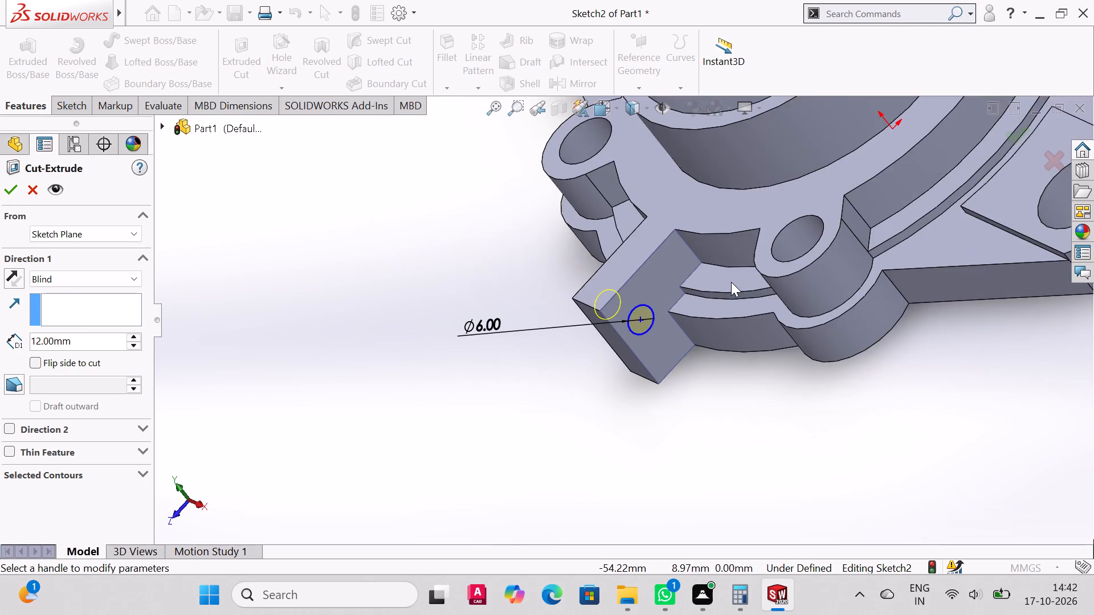
scroll(731, 282, "up", 2)
scroll(763, 220, "up", 3)
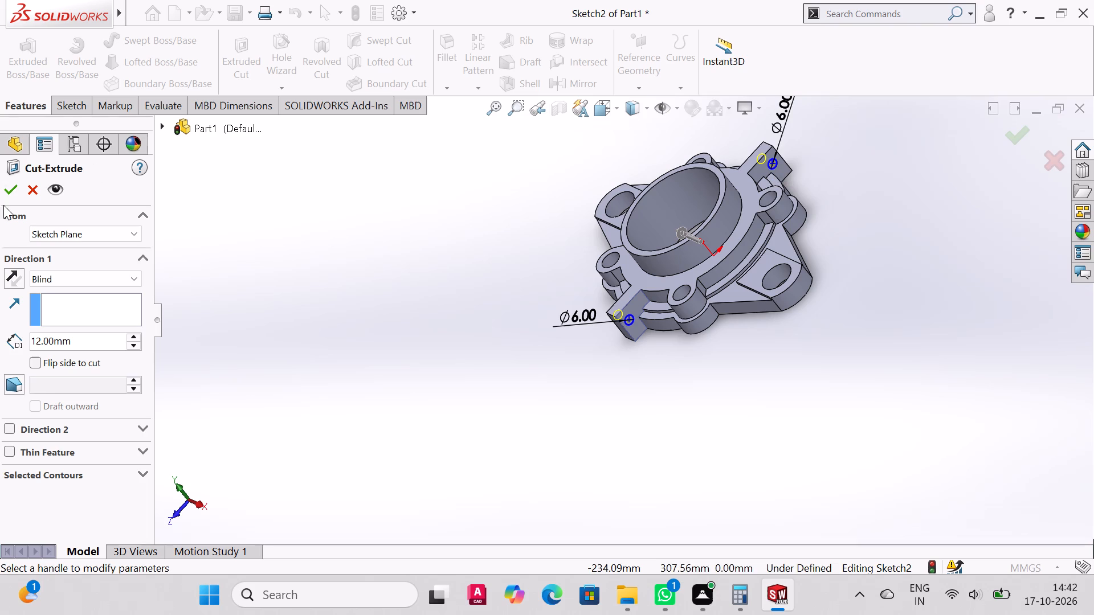
left_click(13, 195)
Examine the flange and its new lug holes from the top, side and isometric directions.
middle_click_drag(551, 380, 607, 403)
middle_click_drag(346, 355, 357, 476)
scroll(354, 427, "down", 1)
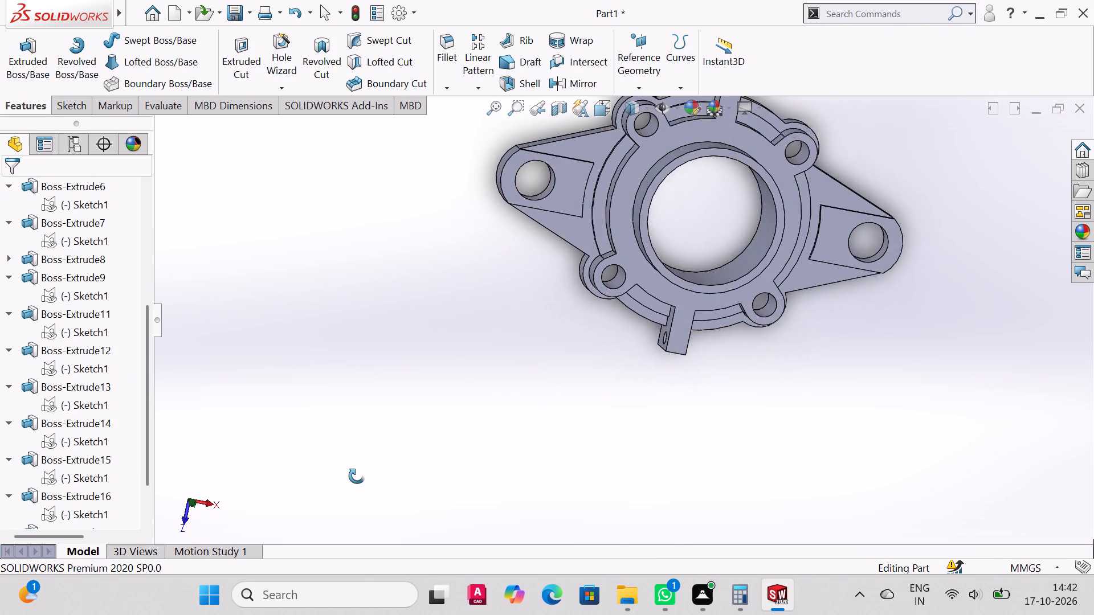
middle_click_drag(357, 476, 335, 285)
middle_click_drag(741, 334, 726, 293)
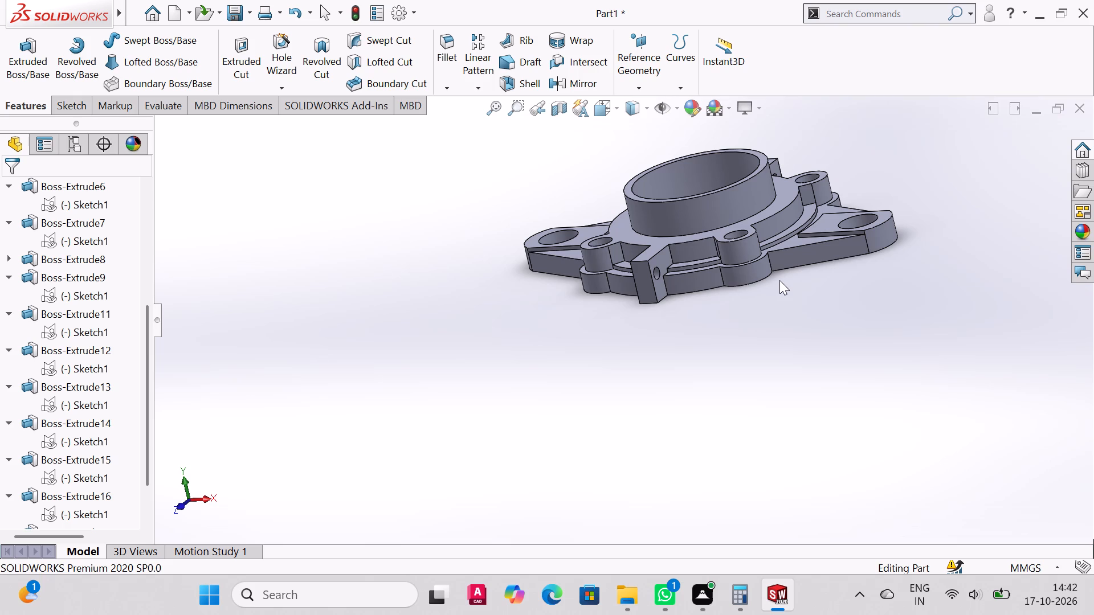
key("ctrl+7")
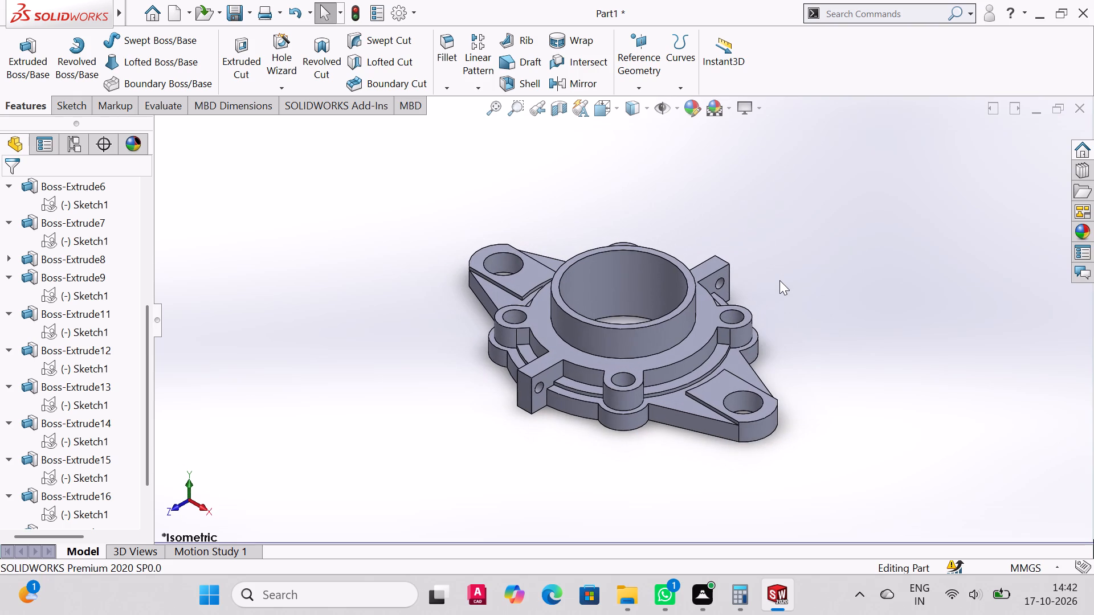
middle_click_drag(771, 348, 783, 409)
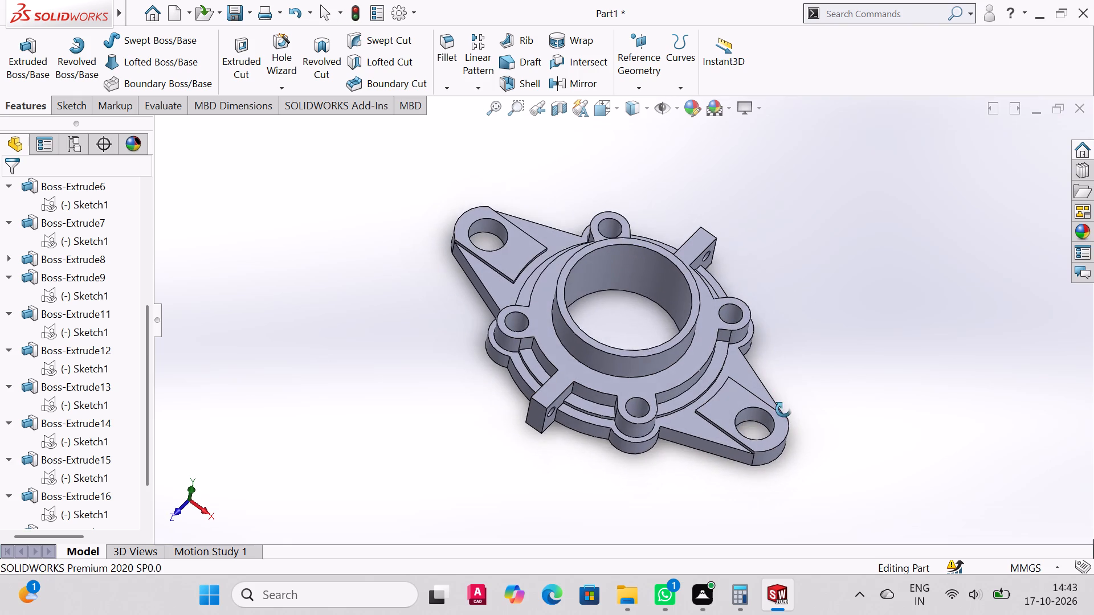
middle_click_drag(783, 409, 771, 505)
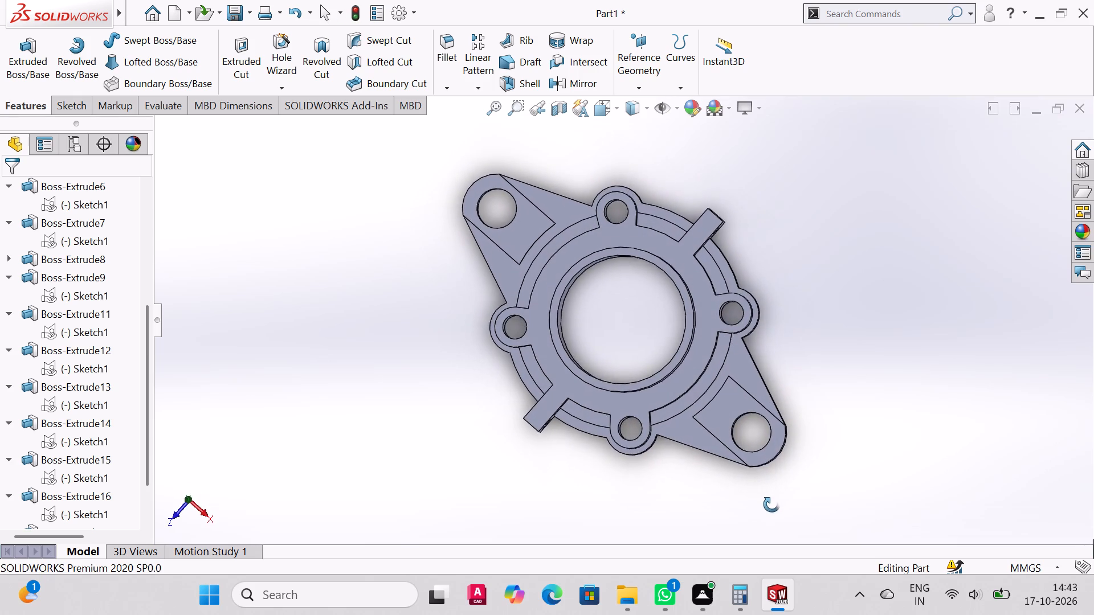
middle_click_drag(771, 505, 773, 516)
middle_click_drag(771, 432, 761, 384)
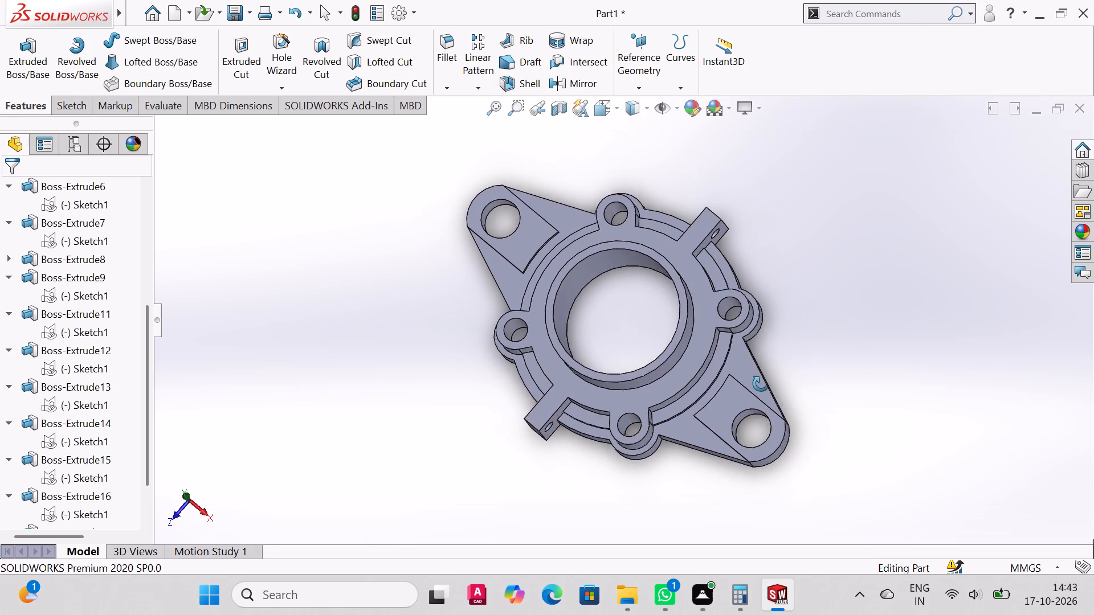
middle_click_drag(761, 384, 771, 313)
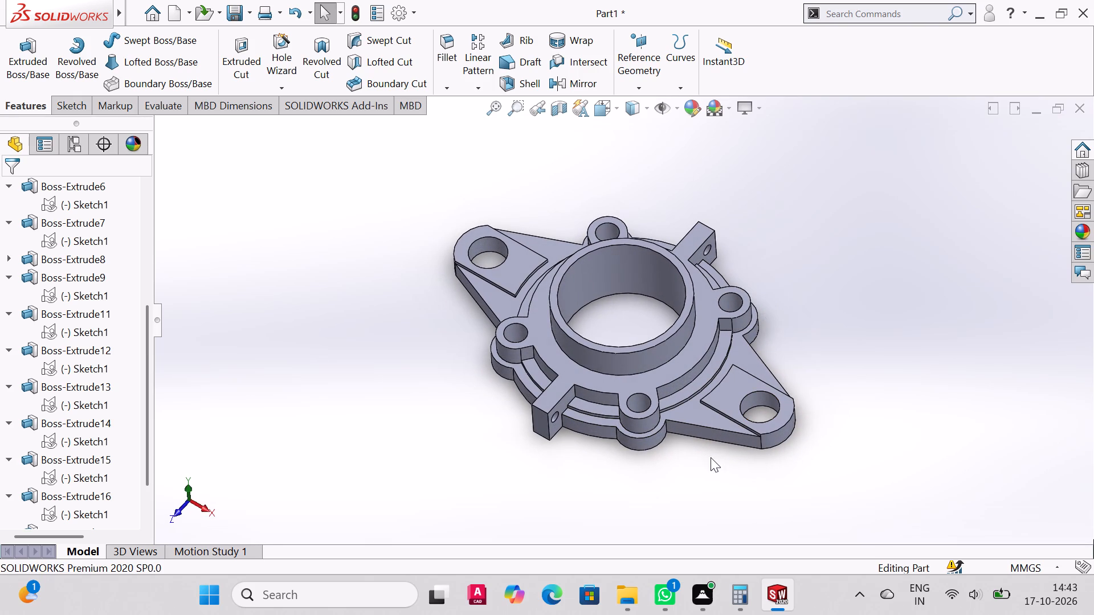
scroll(703, 415, "up", 2)
scroll(703, 415, "down", 3)
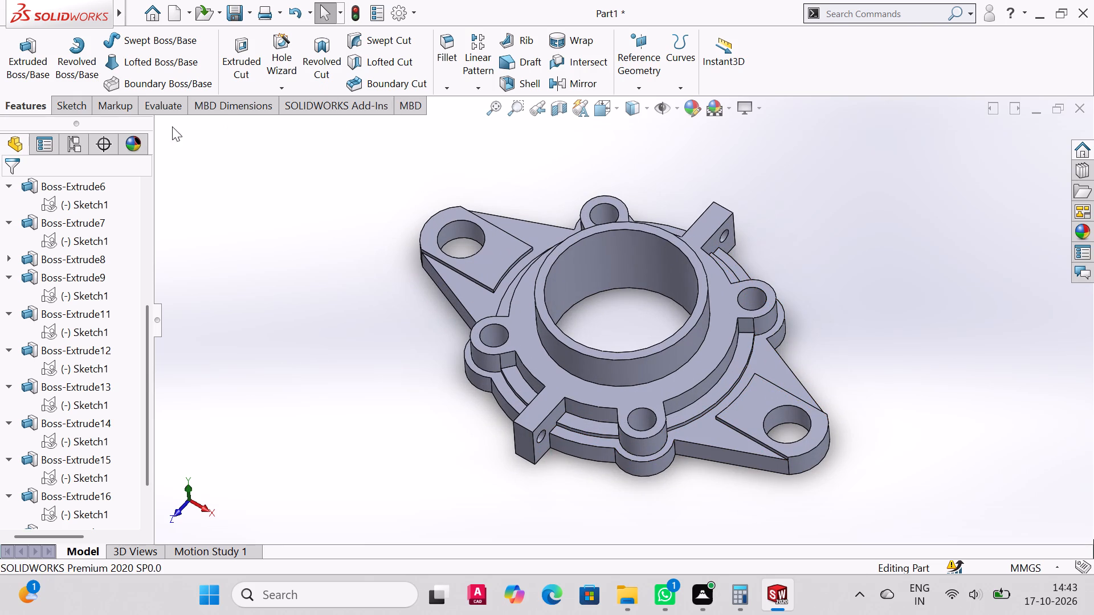
Start a red appearance on the lug holes and add the flange's base, raised pads, lugs and stepped ring features to it.
left_click(68, 100)
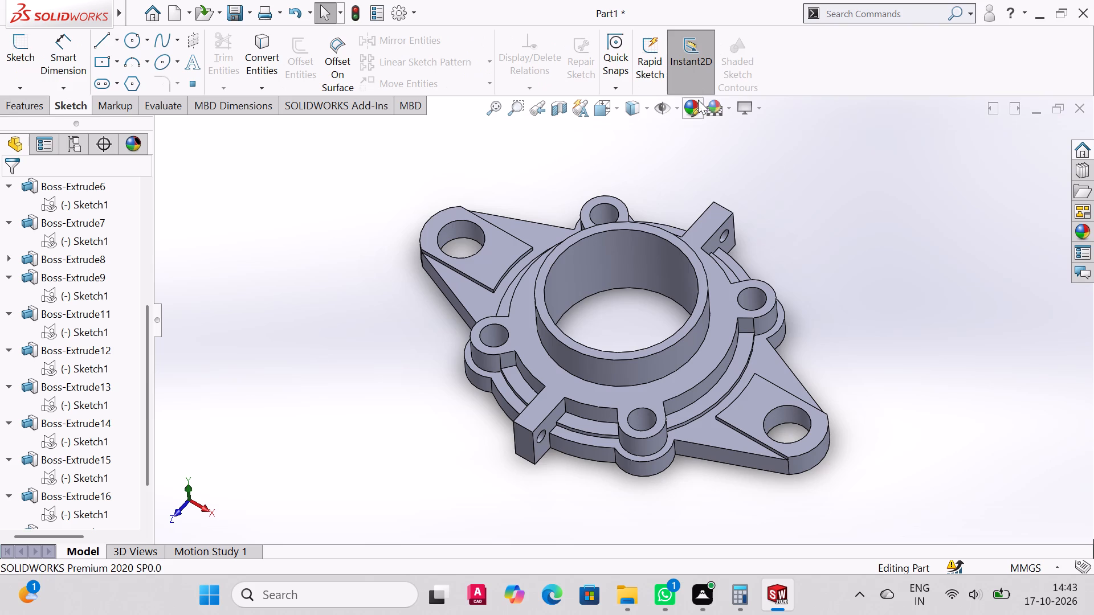
left_click(693, 104)
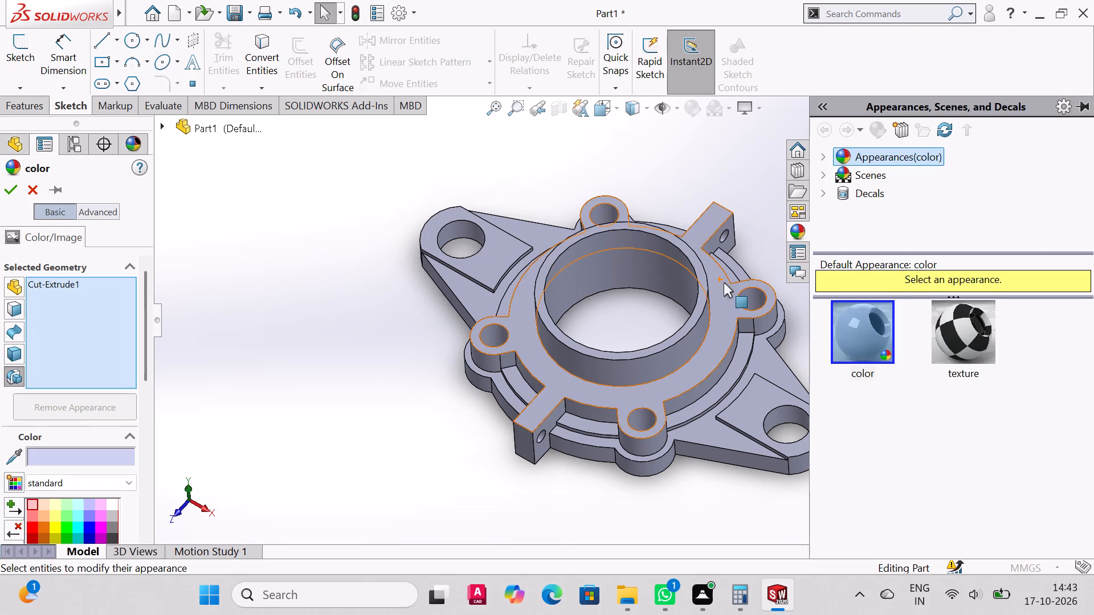
left_click(35, 526)
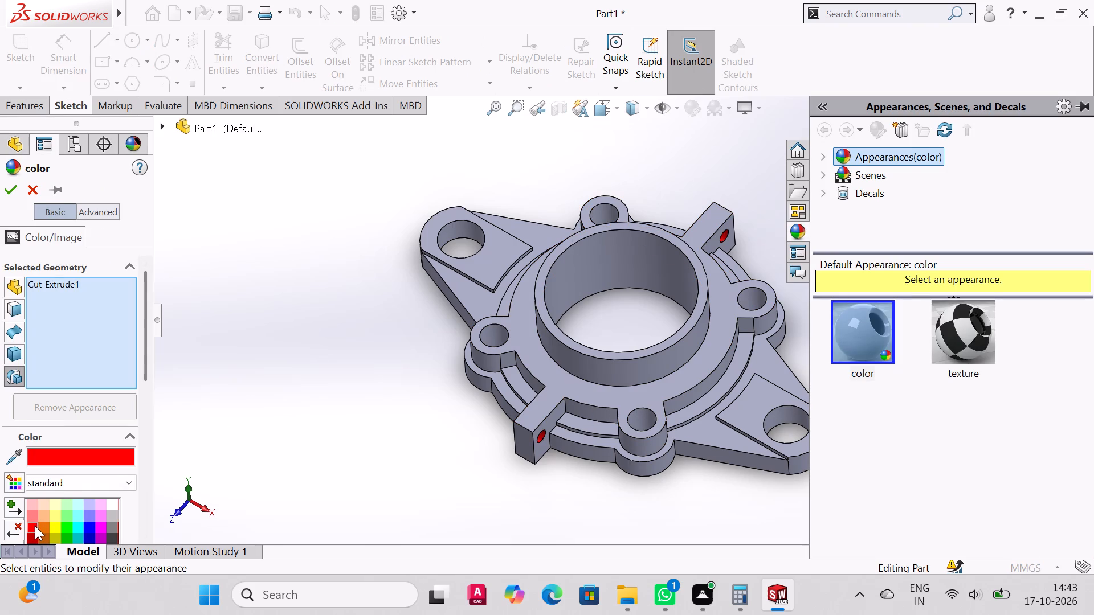
left_click(541, 372)
left_click(487, 300)
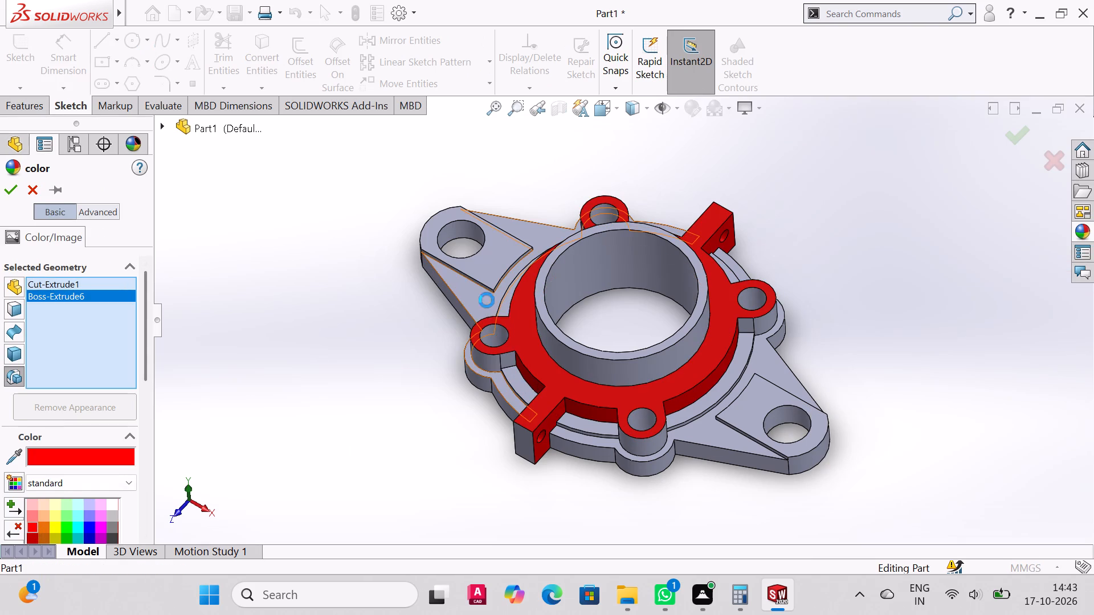
left_click(496, 256)
left_click(507, 373)
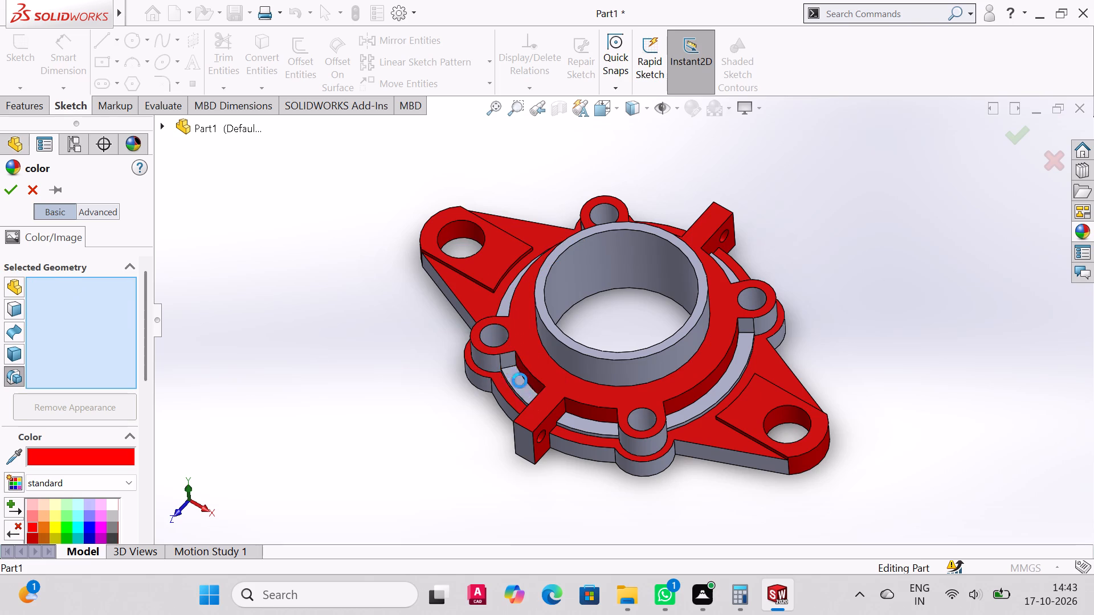
left_click(488, 363)
left_click(479, 383)
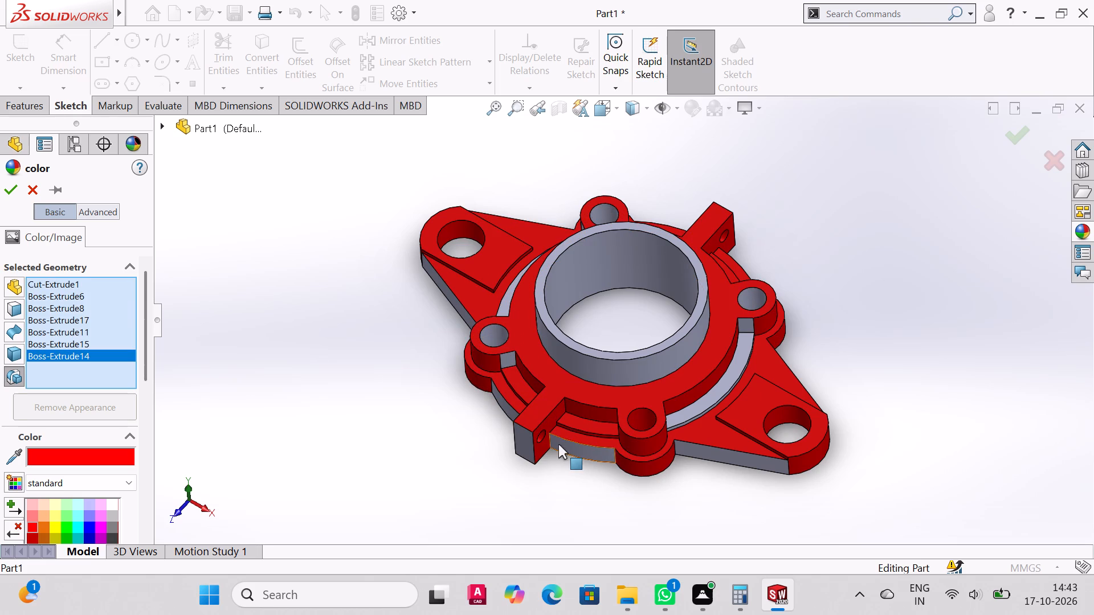
left_click(560, 446)
left_click(524, 452)
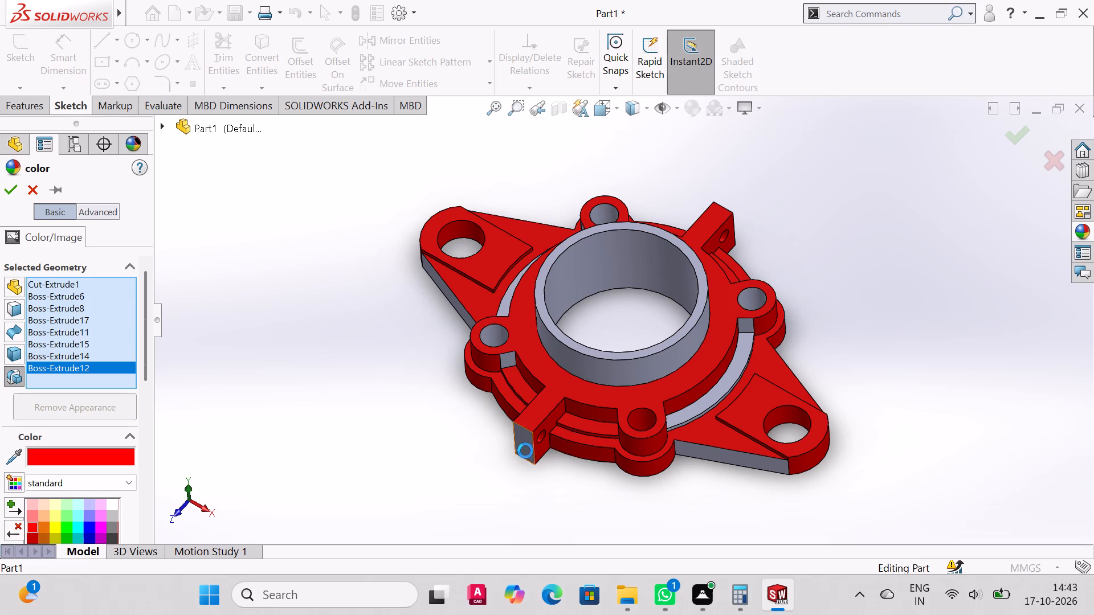
left_click(719, 457)
left_click(724, 380)
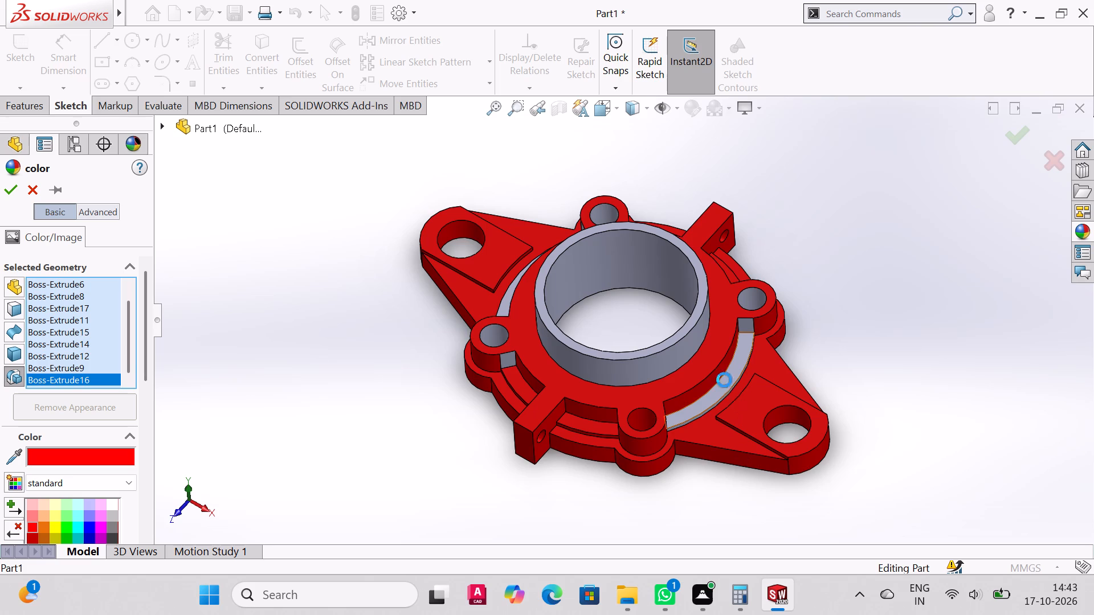
Extend the red appearance to the remaining bolt-boss feature and the central tube, and apply it to the model.
middle_click_drag(817, 363, 795, 347)
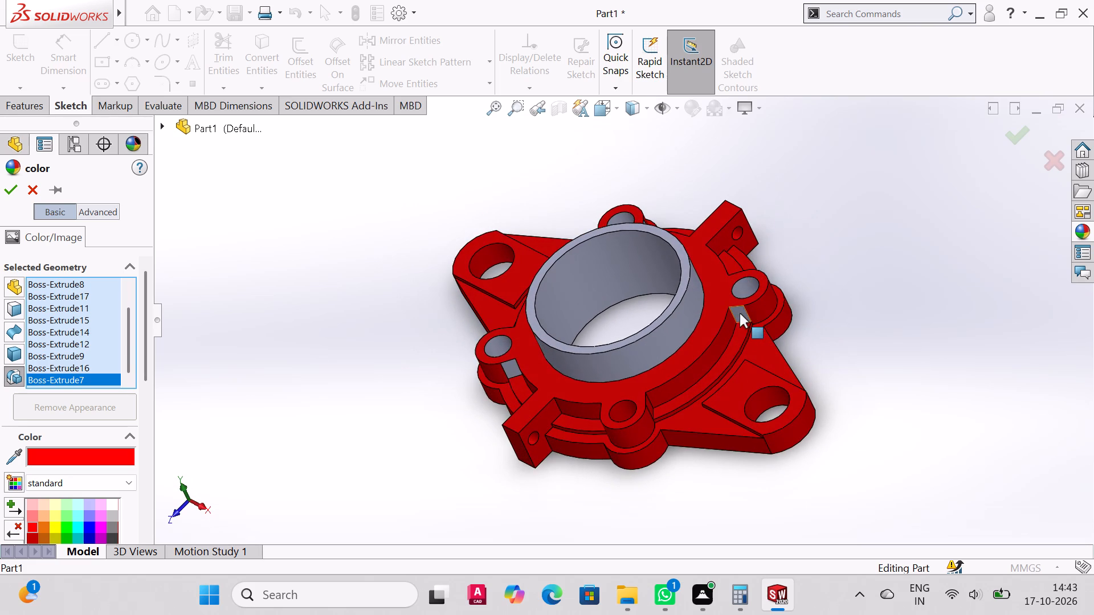
left_click(740, 313)
middle_click_drag(772, 317, 750, 502)
scroll(772, 317, "down", 1)
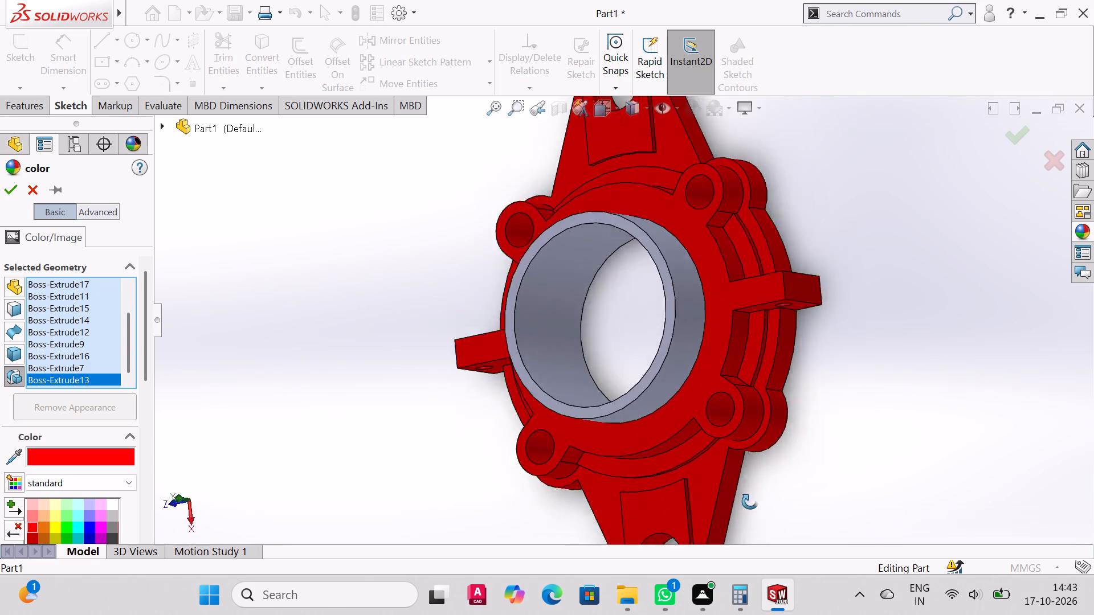
middle_click_drag(750, 502, 820, 323)
left_click(691, 318)
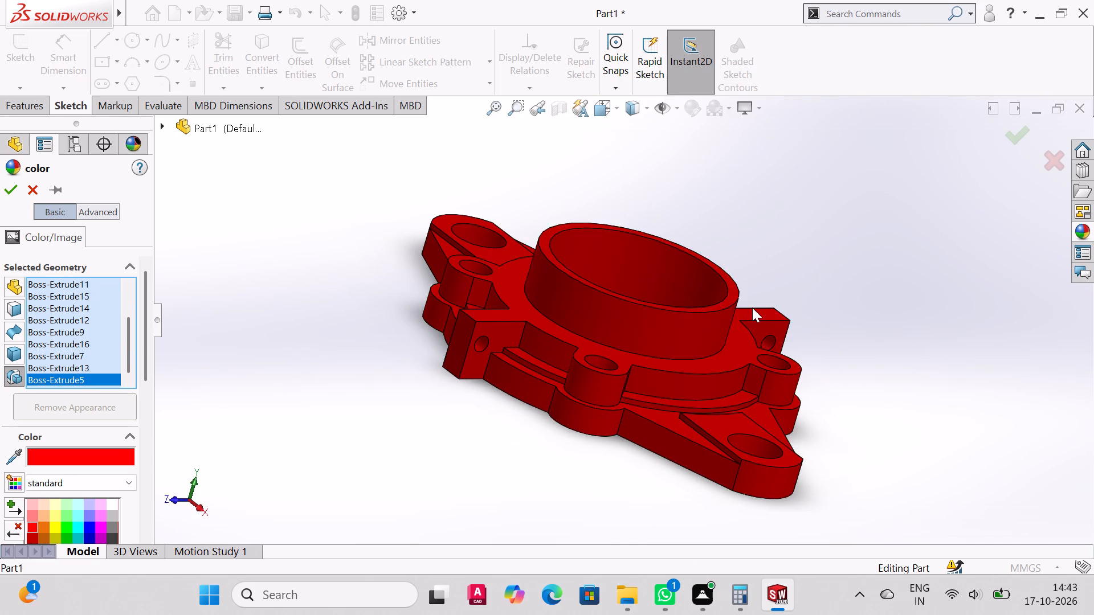
middle_click_drag(753, 307, 774, 357)
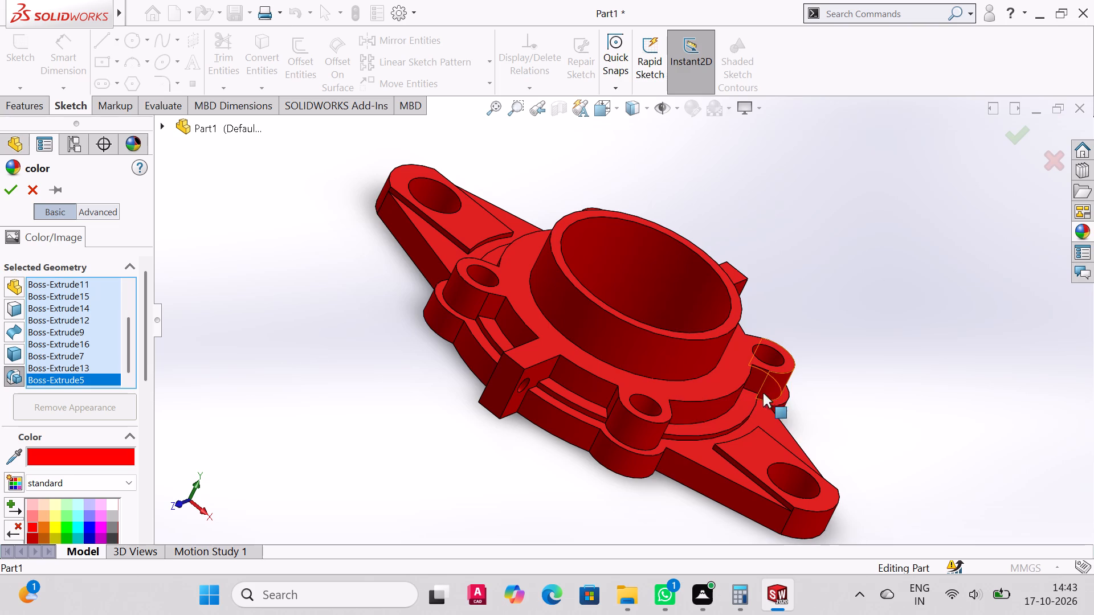
middle_click_drag(666, 351, 627, 426)
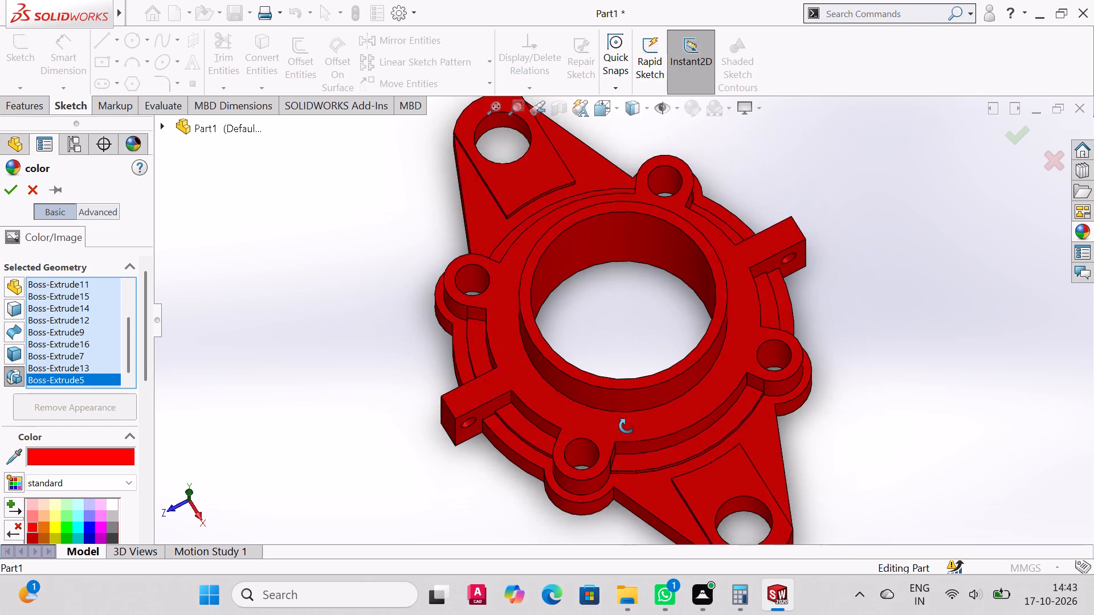
middle_click_drag(627, 426, 650, 391)
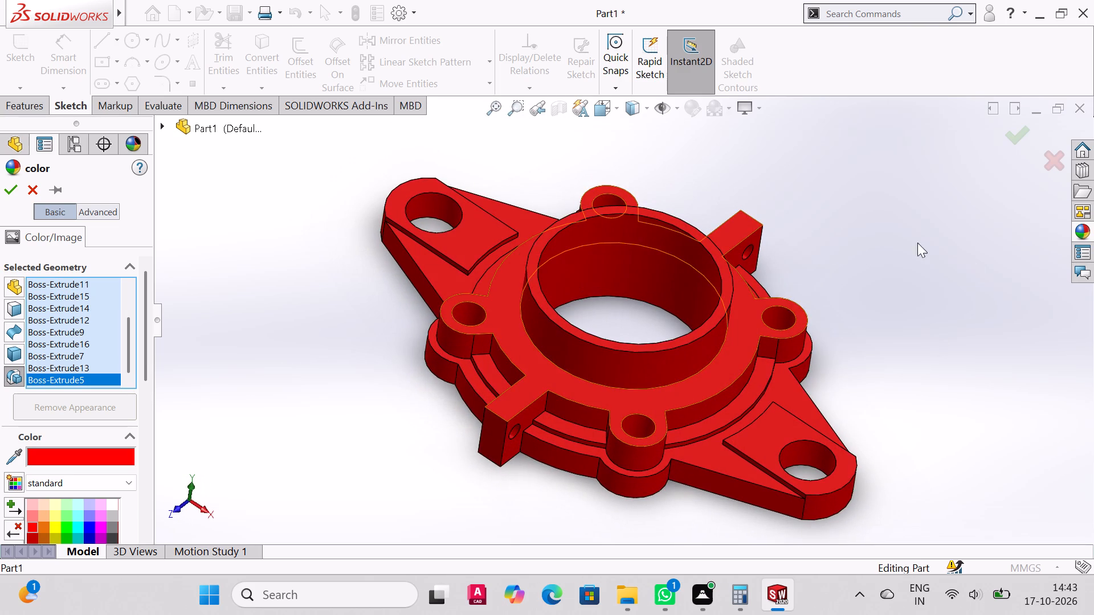
left_click(1015, 142)
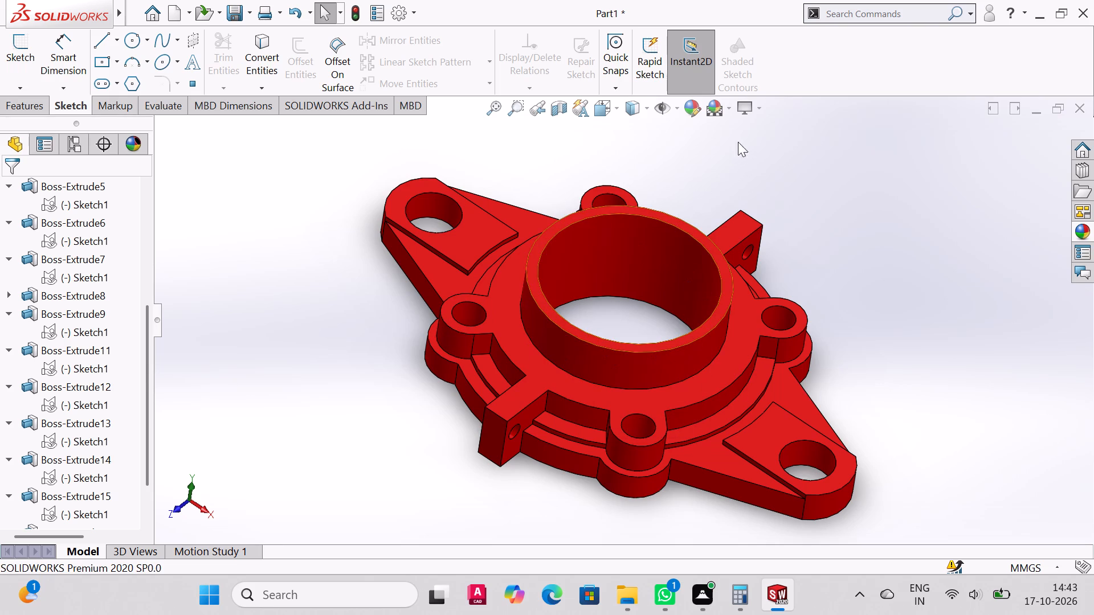
Change the scene behind the model to a plain white background.
left_click(716, 108)
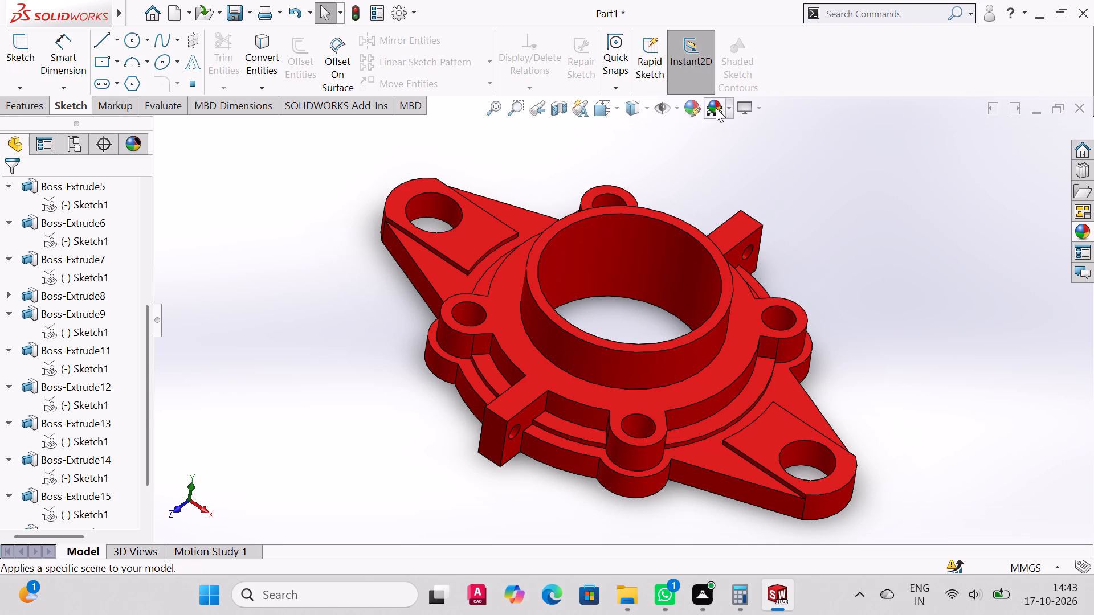
left_click(716, 108)
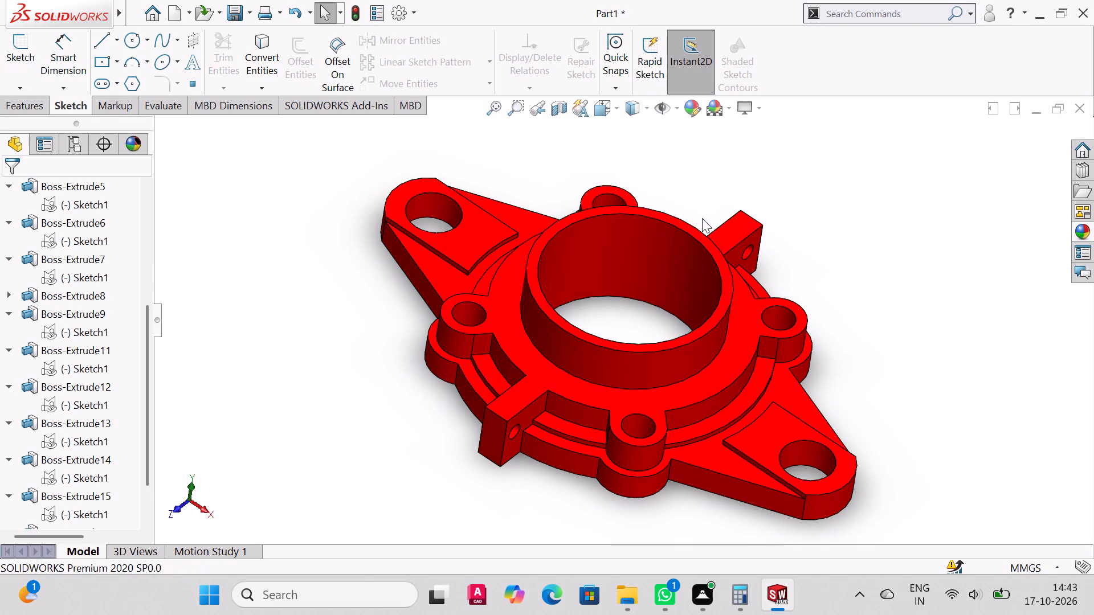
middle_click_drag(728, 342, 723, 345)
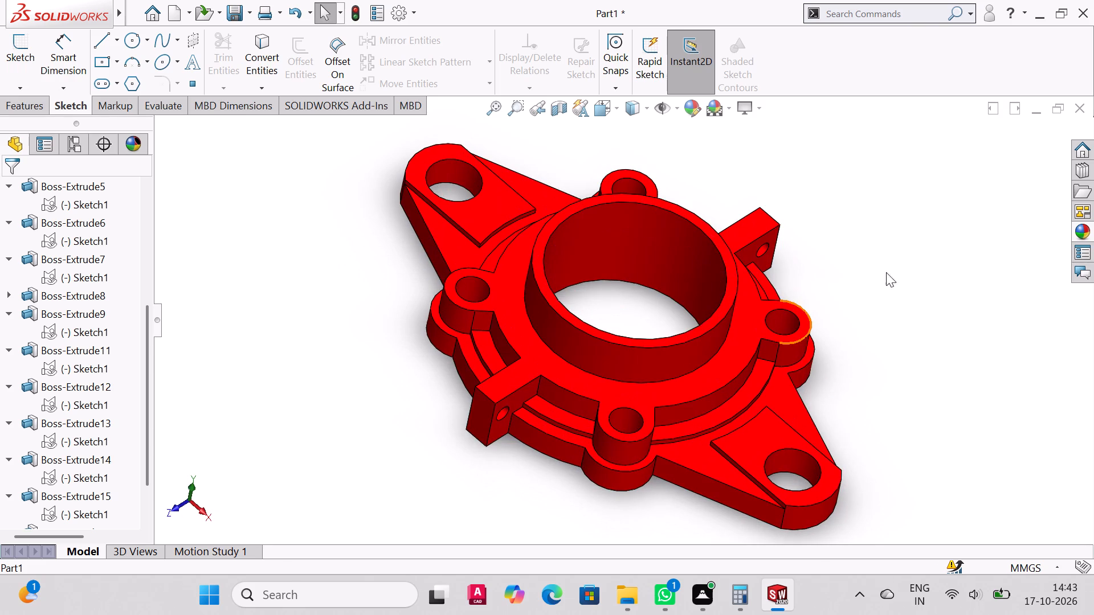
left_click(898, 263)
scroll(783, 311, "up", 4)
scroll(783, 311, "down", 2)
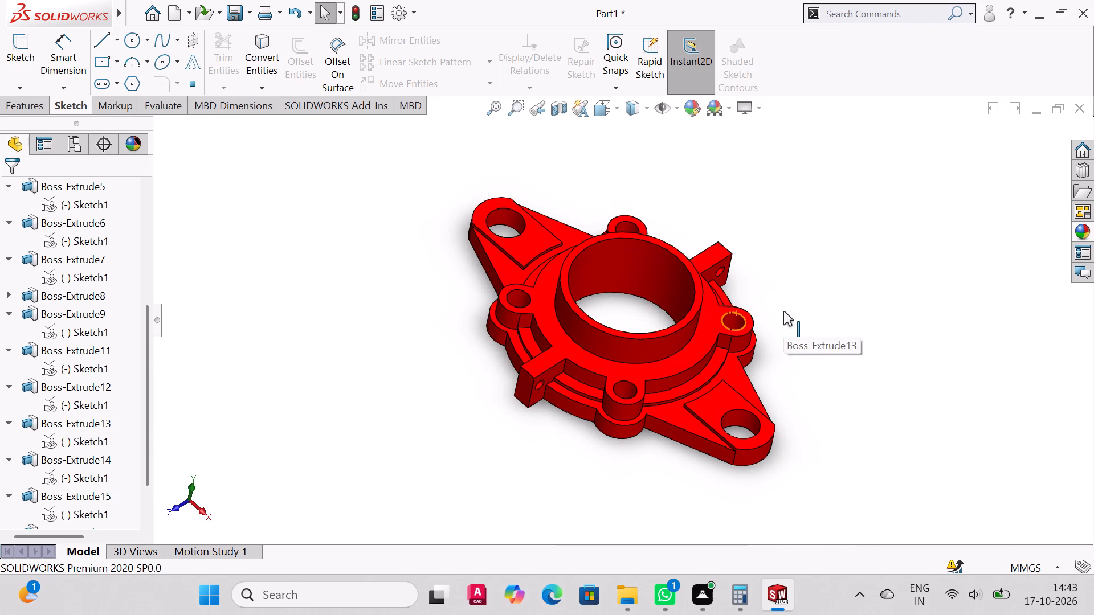
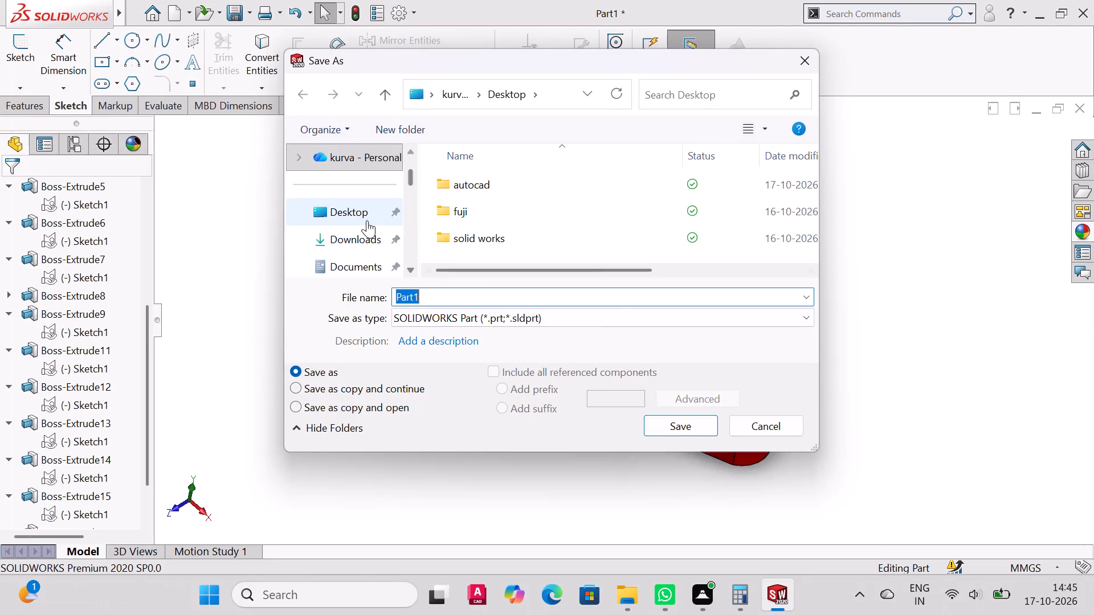
Save the part to the Desktop as a SOLIDWORKS part file named "flanged bearing housing".
key("ctrl+v")
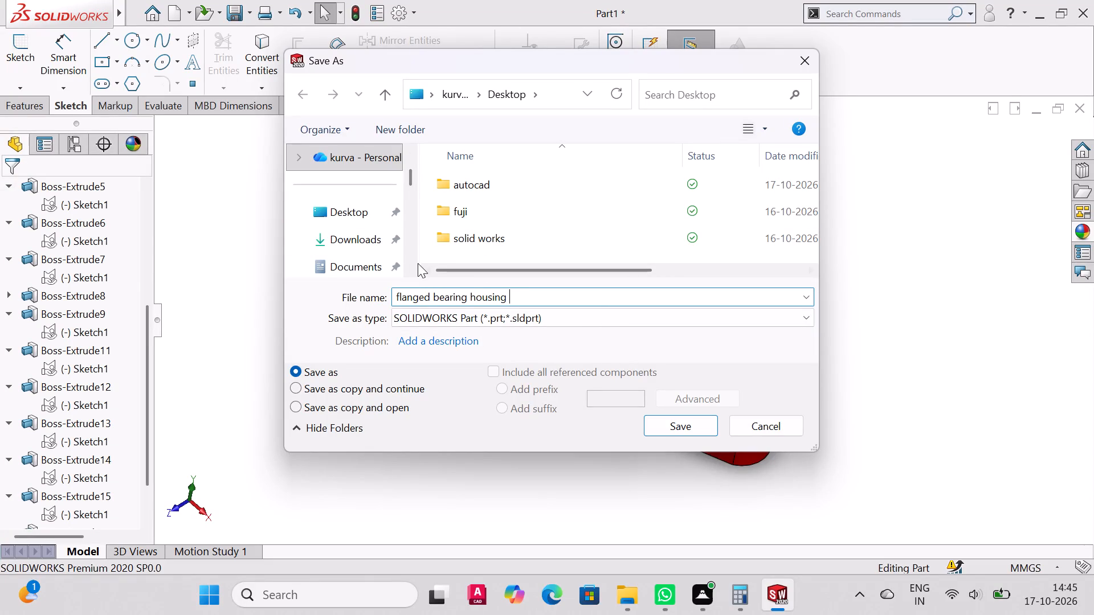
left_click(359, 211)
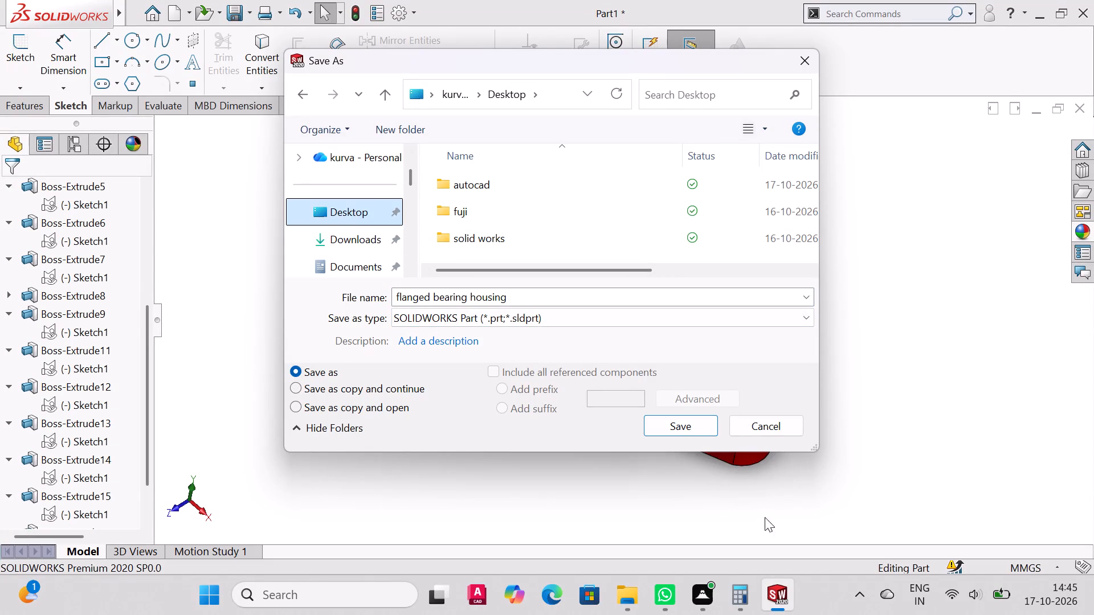
left_click(675, 430)
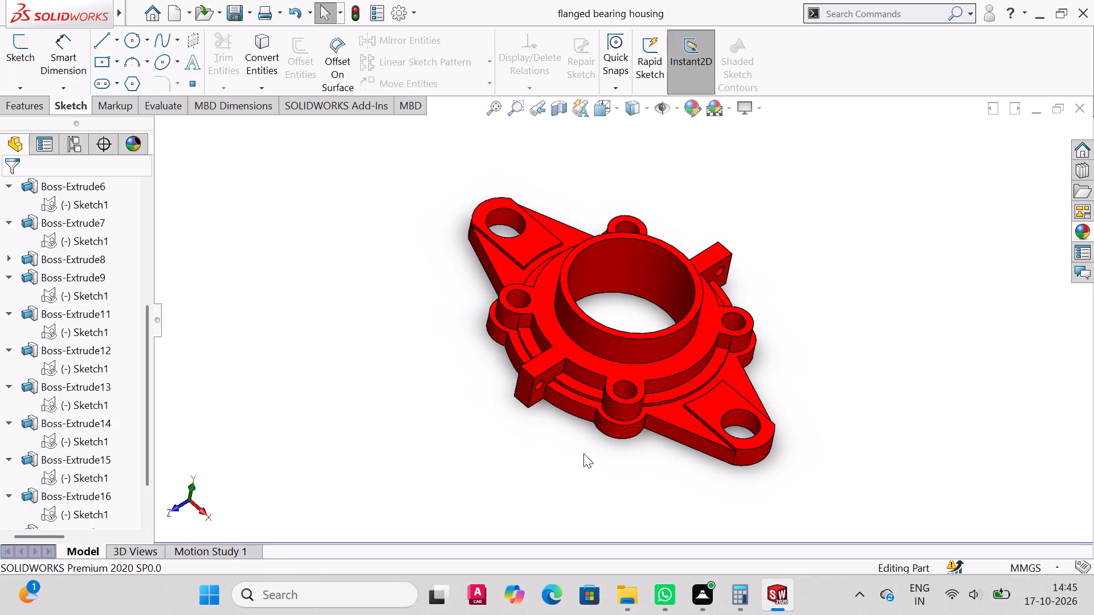
Save a PDF version of the model to the Desktop under the same name, in Adobe Portable Document Format.
left_click(248, 9)
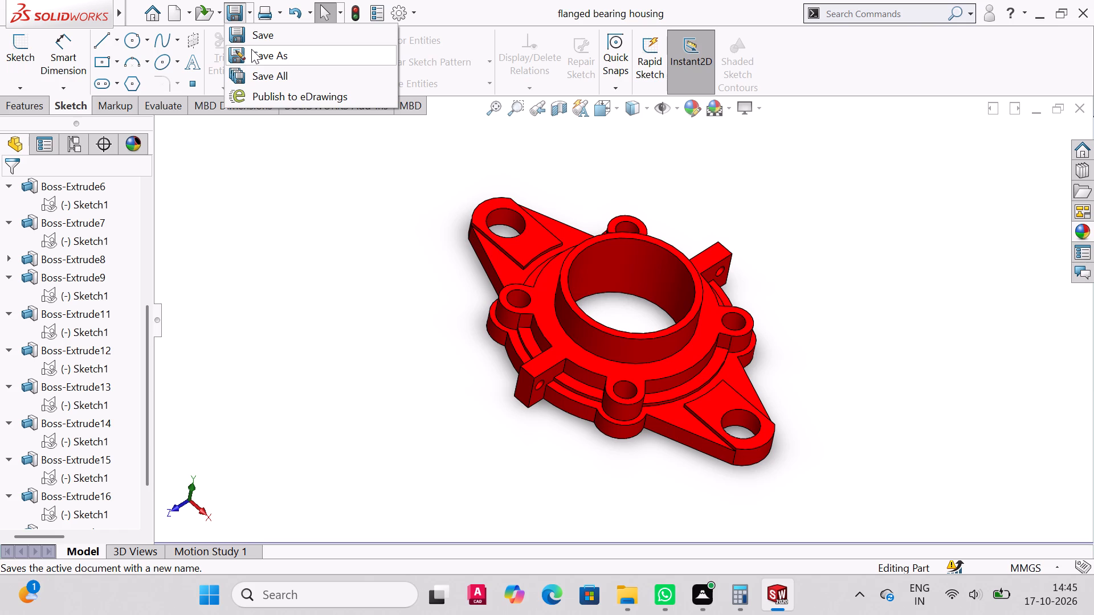
left_click(251, 49)
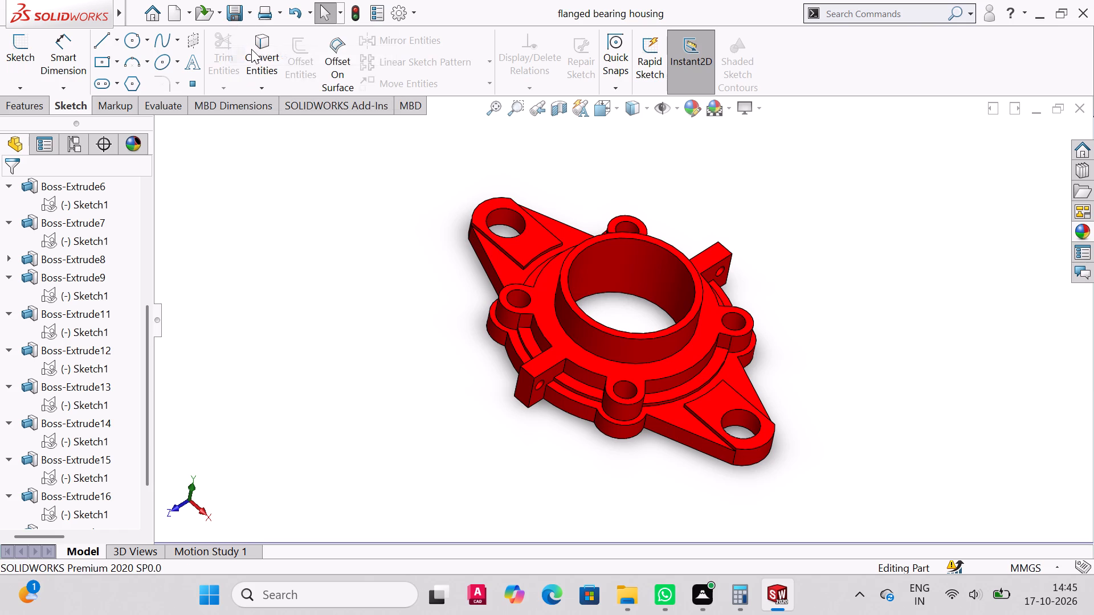
left_click(566, 316)
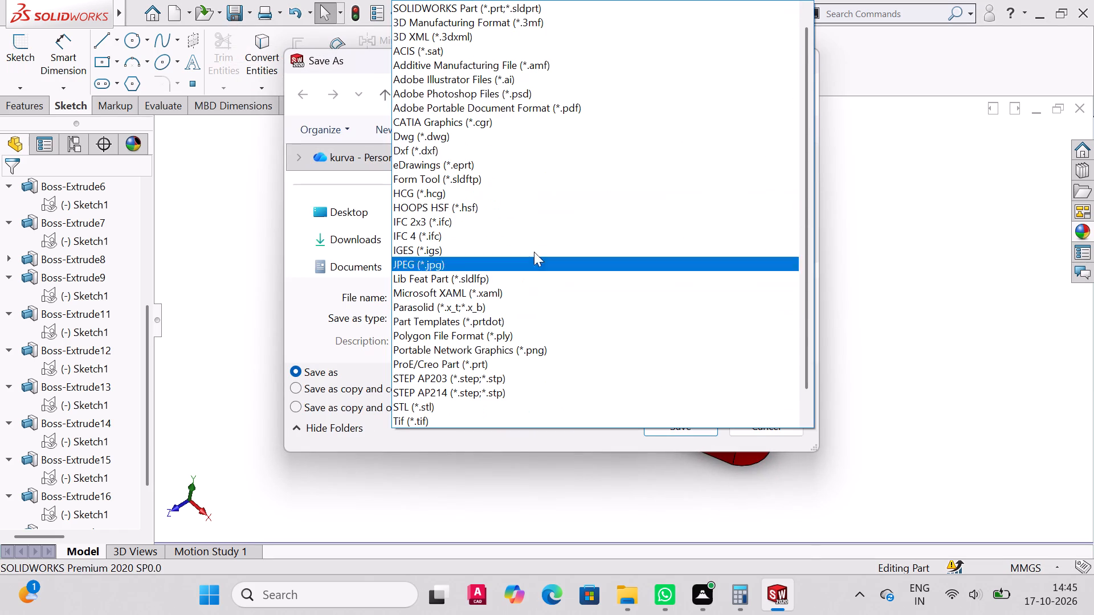
left_click(514, 101)
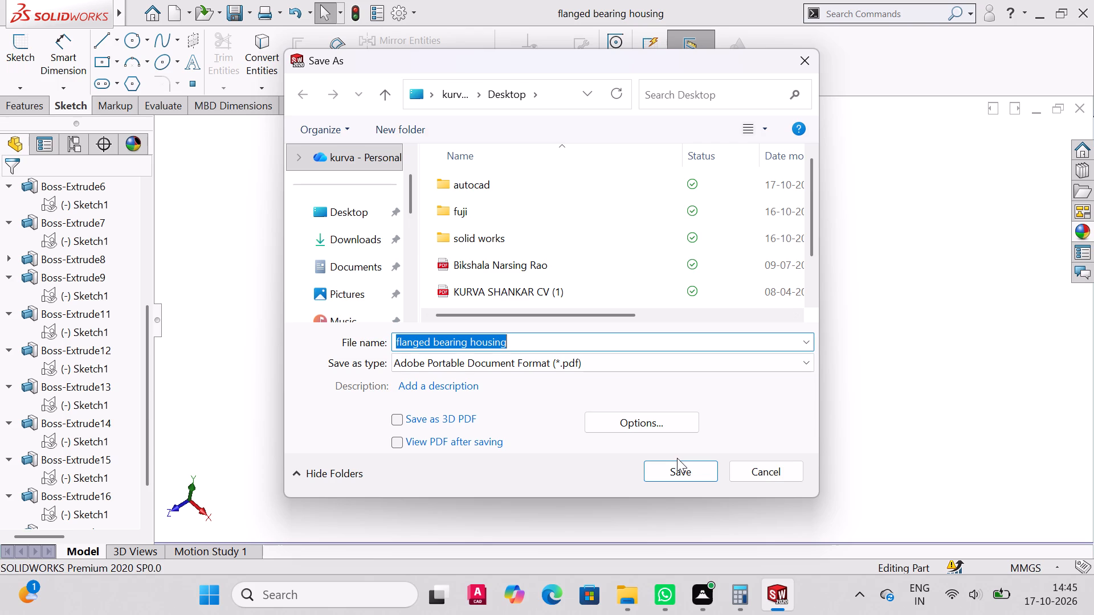
left_click(699, 470)
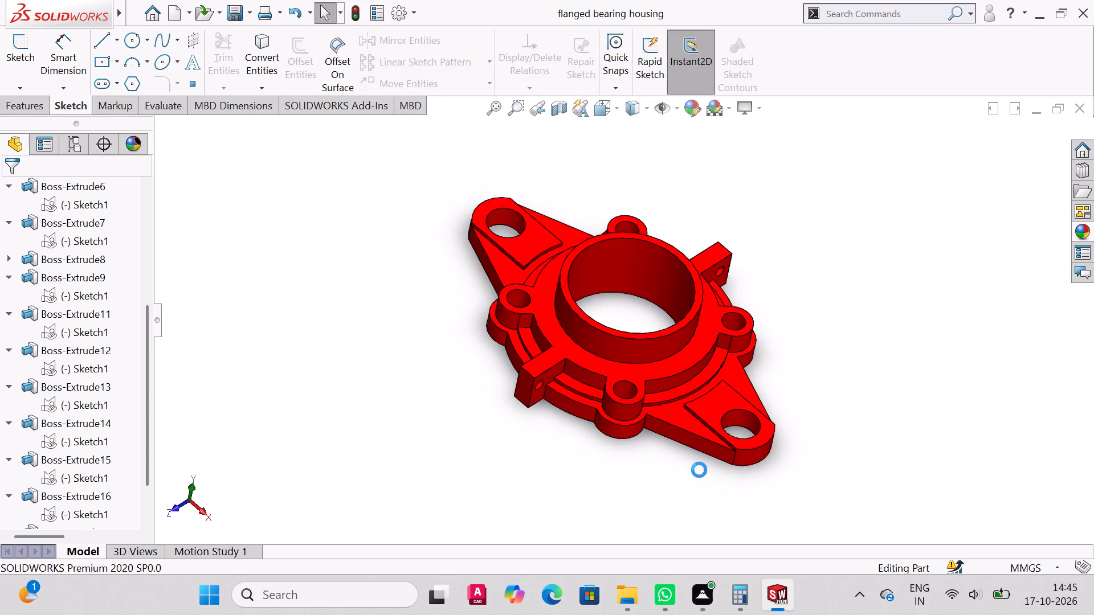